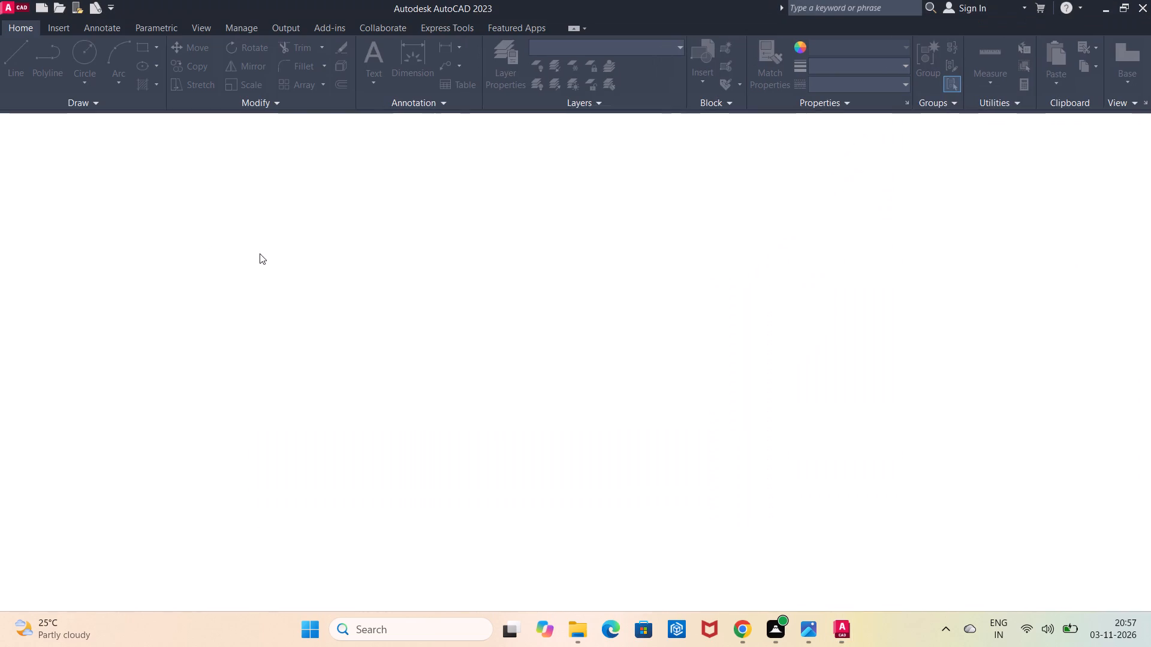
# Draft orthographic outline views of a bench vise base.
# Start a new blank drawing.
pyautogui.click(134, 267)
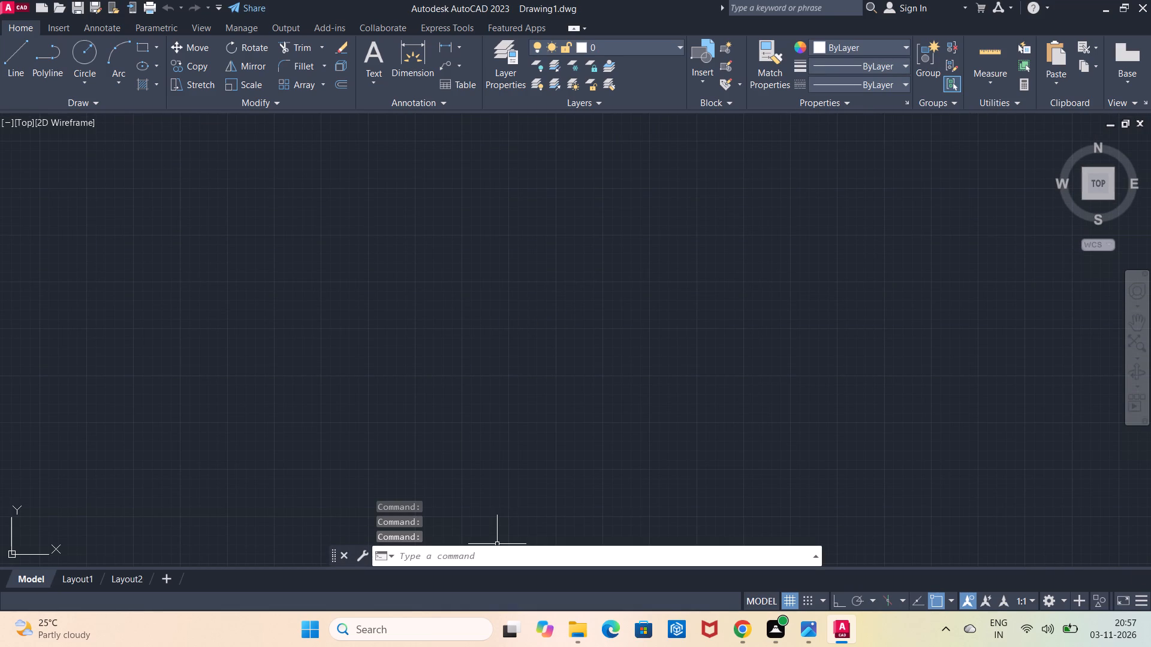
# Turn on command logging with LOGFILEON.
pyautogui.click(499, 554)
pyautogui.write('log')
pyautogui.write('fi')
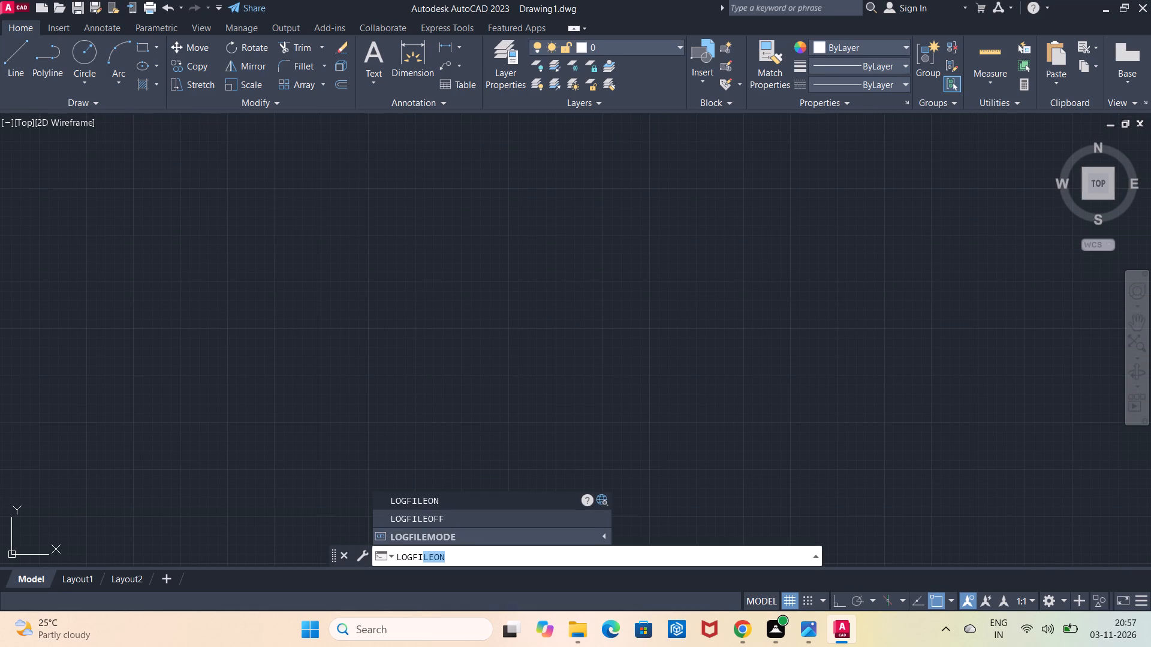
pyautogui.click(429, 504)
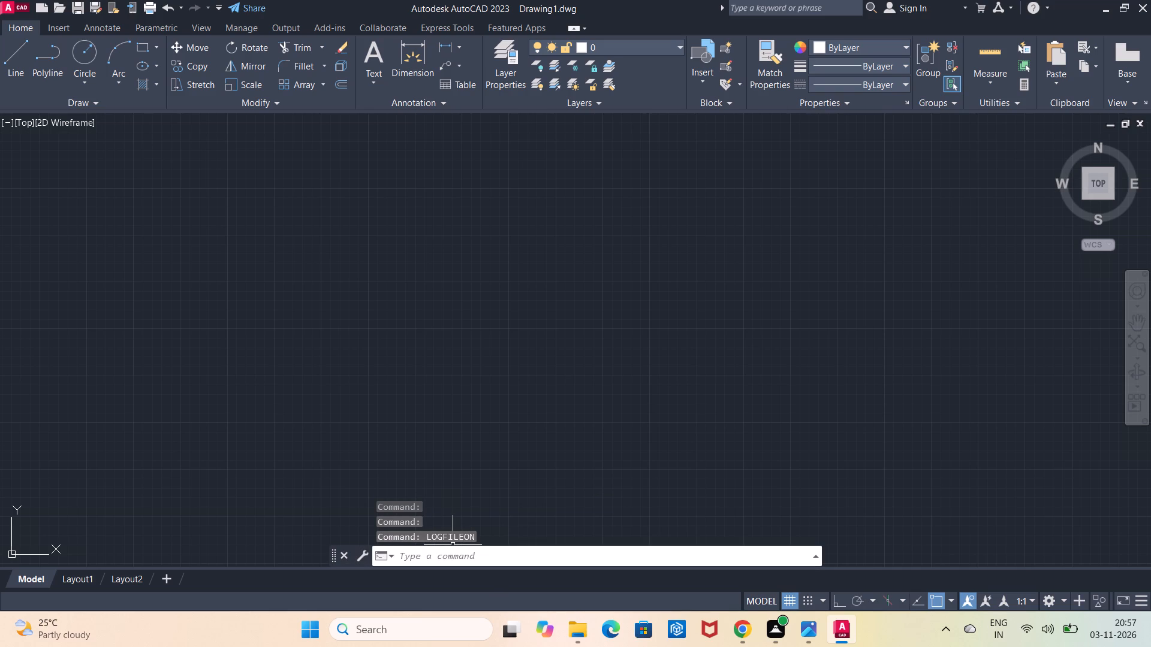
# Set the model space limits from 0,0 to 100,100 and zoom to show all.
pyautogui.click(496, 561)
pyautogui.write('limi')
pyautogui.click(484, 523)
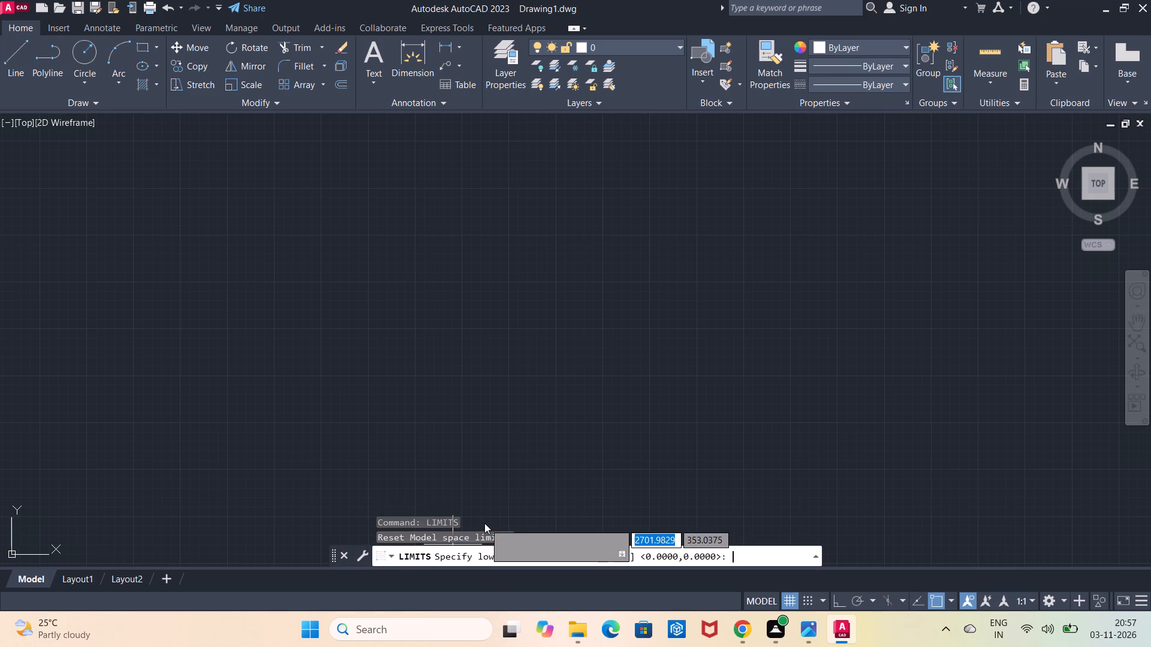
pyautogui.click(725, 563)
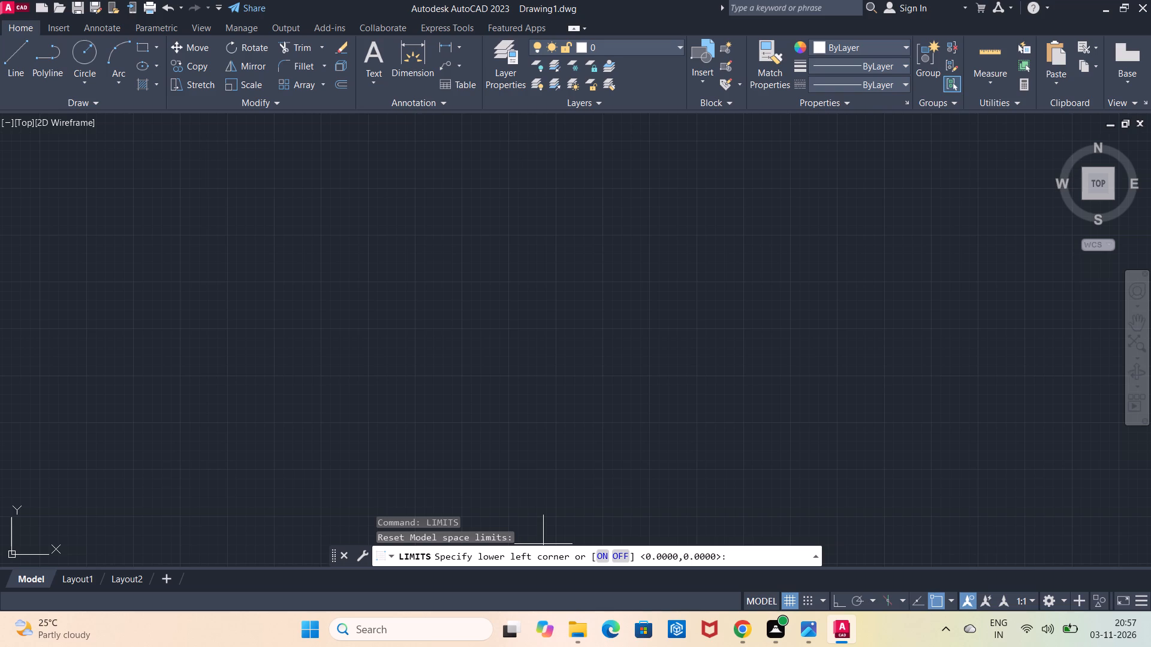
pyautogui.write('0,0')
pyautogui.press('Return')
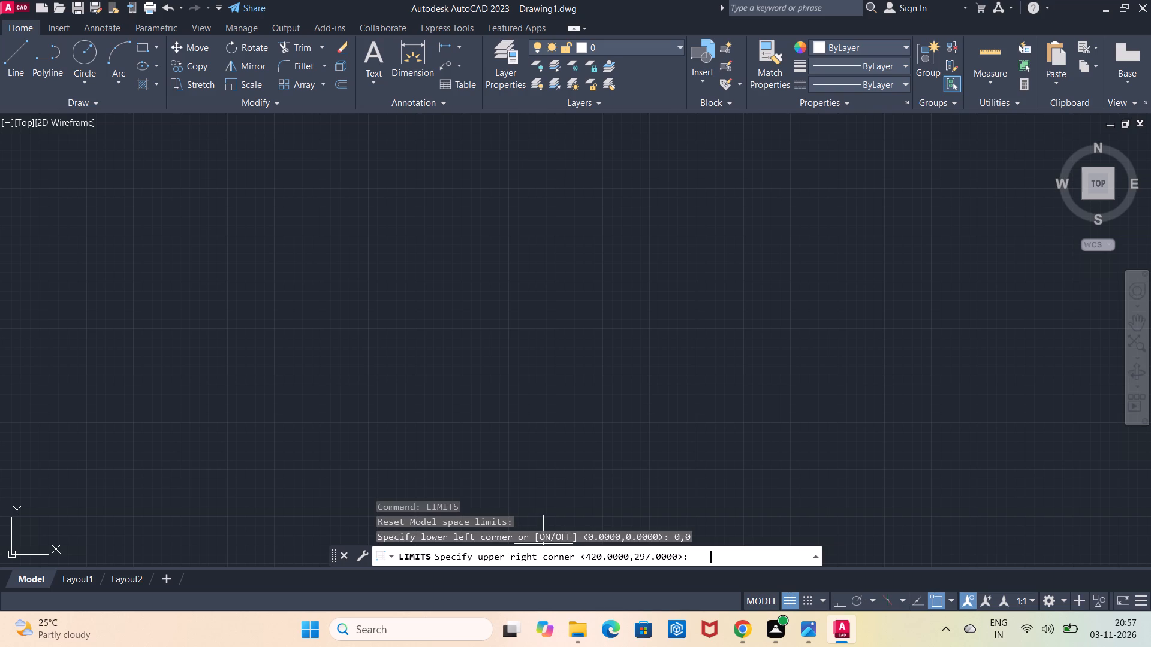
pyautogui.write('100')
pyautogui.write(',100')
pyautogui.press('Return')
pyautogui.press('z')
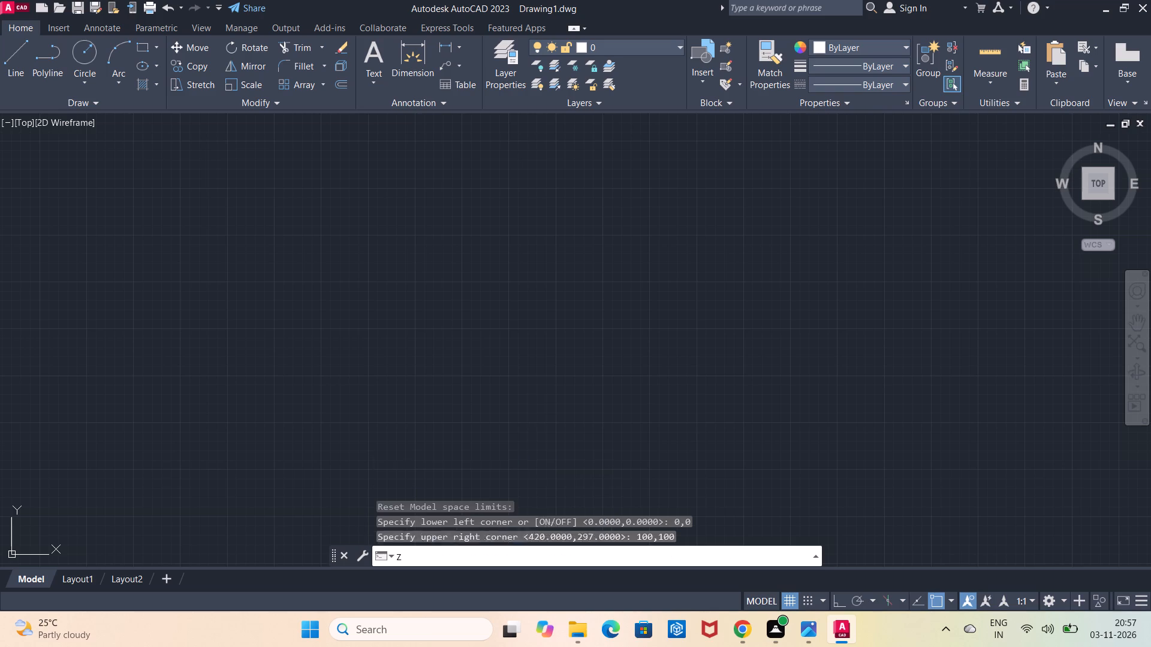
pyautogui.press('Return')
pyautogui.press('a')
pyautogui.press('Return')
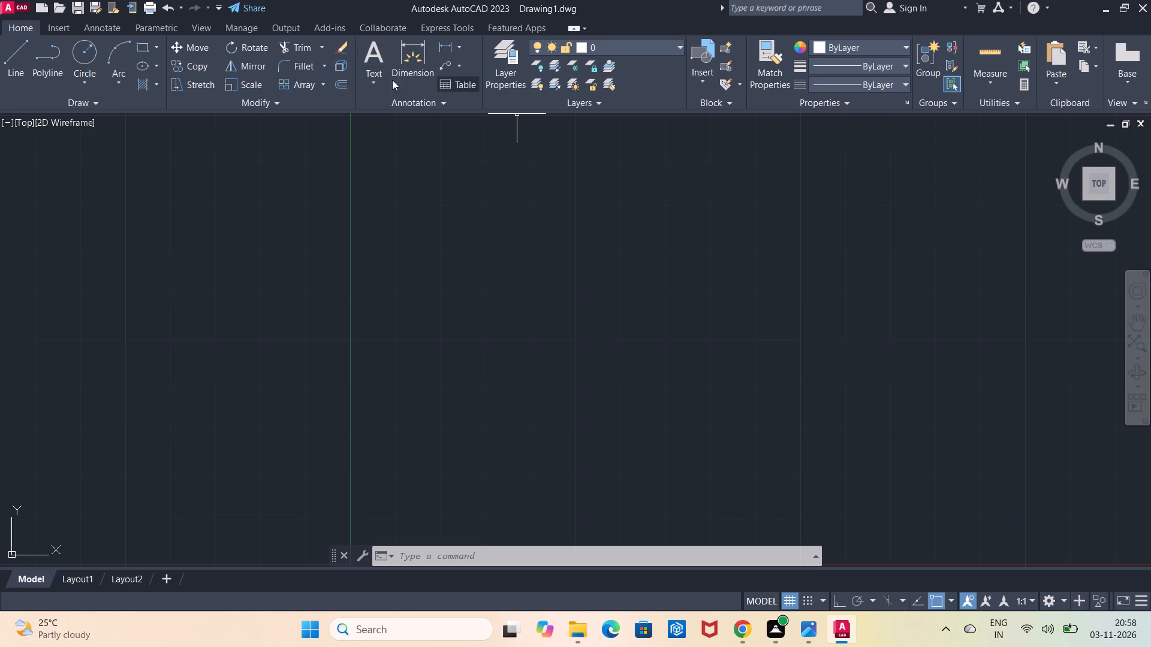
# With Ortho on, draw a horizontal base line 140 units long in the open area right of the Y axis.
pyautogui.click(29, 59)
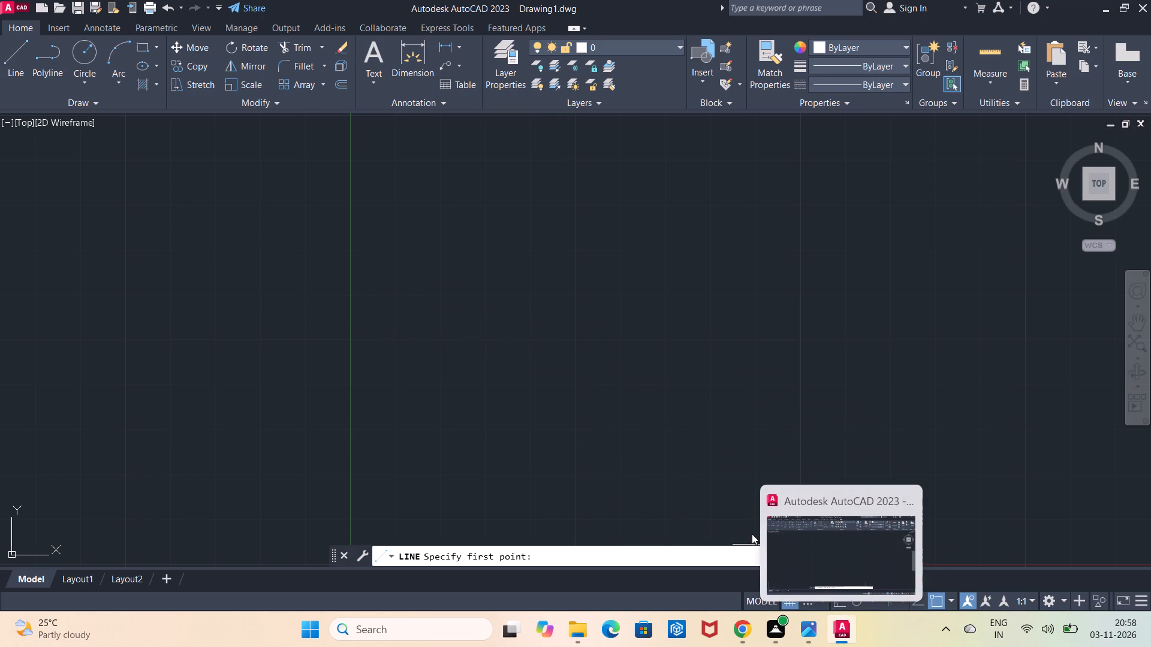
pyautogui.click(840, 603)
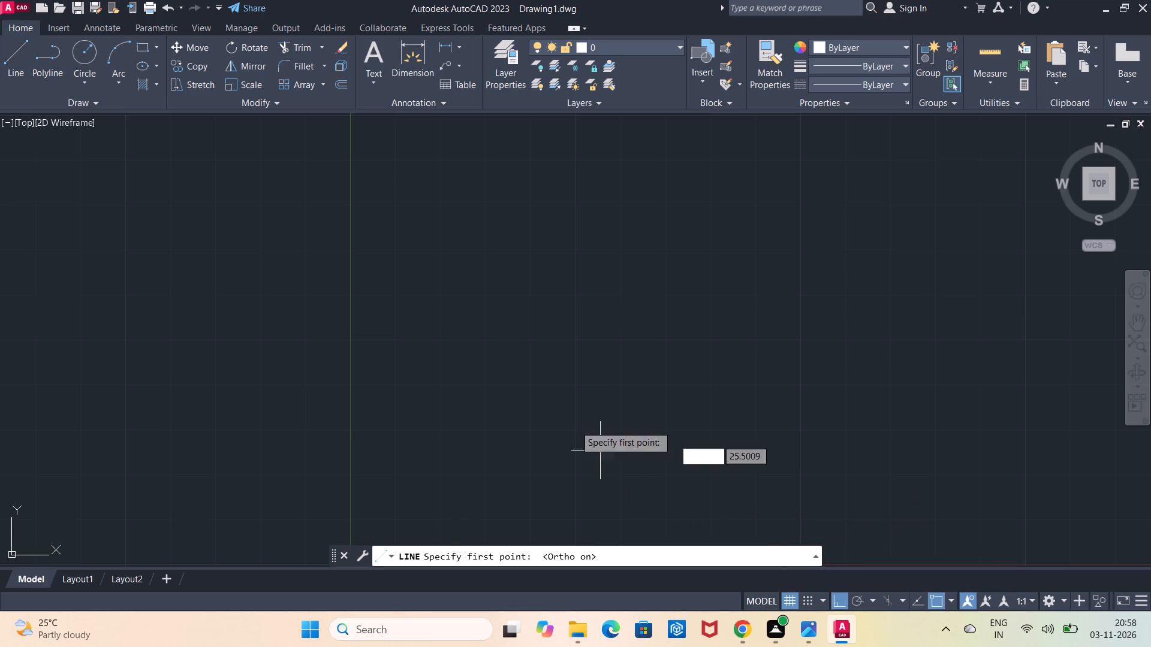
pyautogui.scroll(-1, 559, 366)
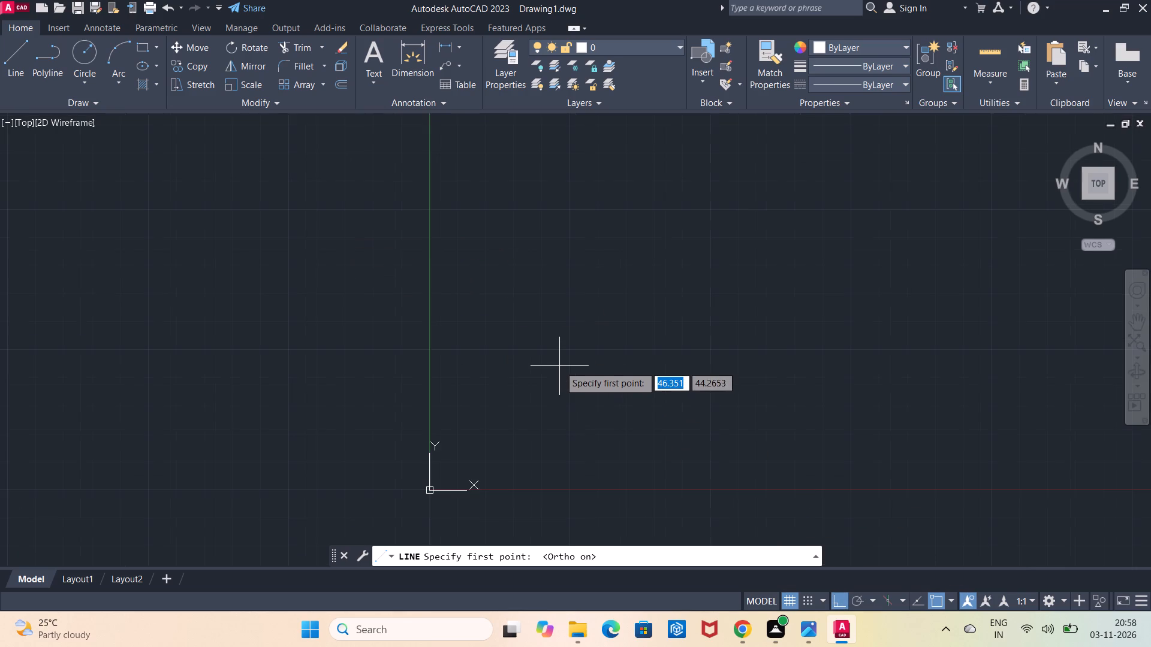
pyautogui.moveTo(559, 366); pyautogui.dragTo(560, 575, button='middle')
pyautogui.moveTo(560, 383); pyautogui.dragTo(535, 546, button='middle')
pyautogui.moveTo(533, 383); pyautogui.dragTo(516, 530, button='middle')
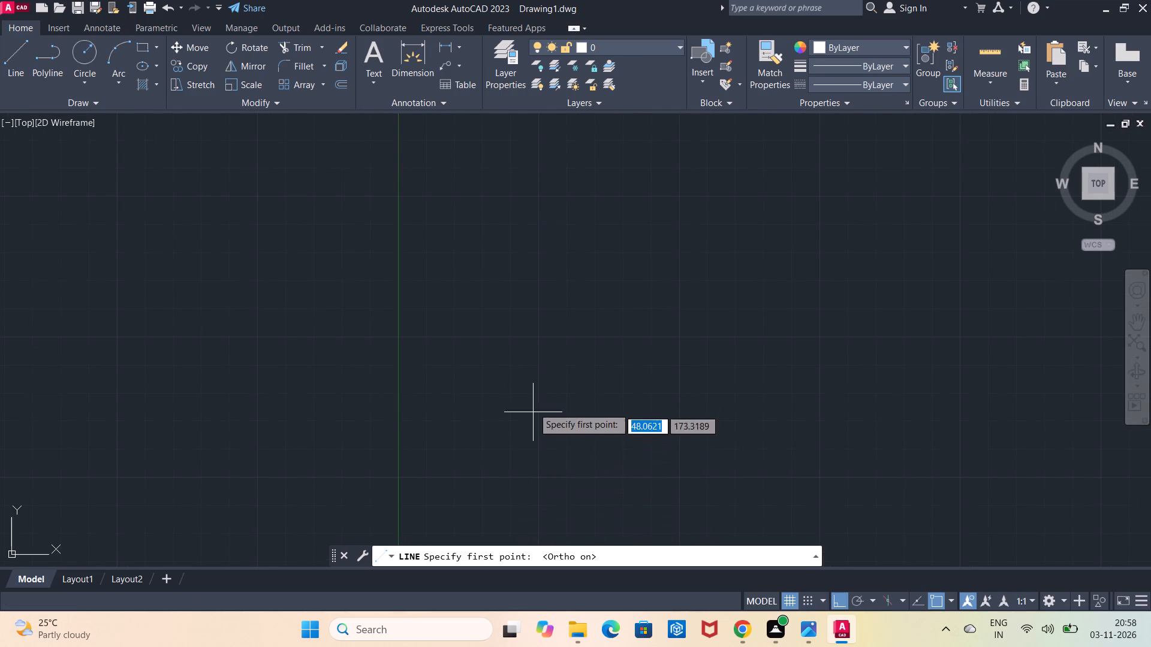
pyautogui.moveTo(533, 398); pyautogui.dragTo(531, 477, button='middle')
pyautogui.click(522, 349)
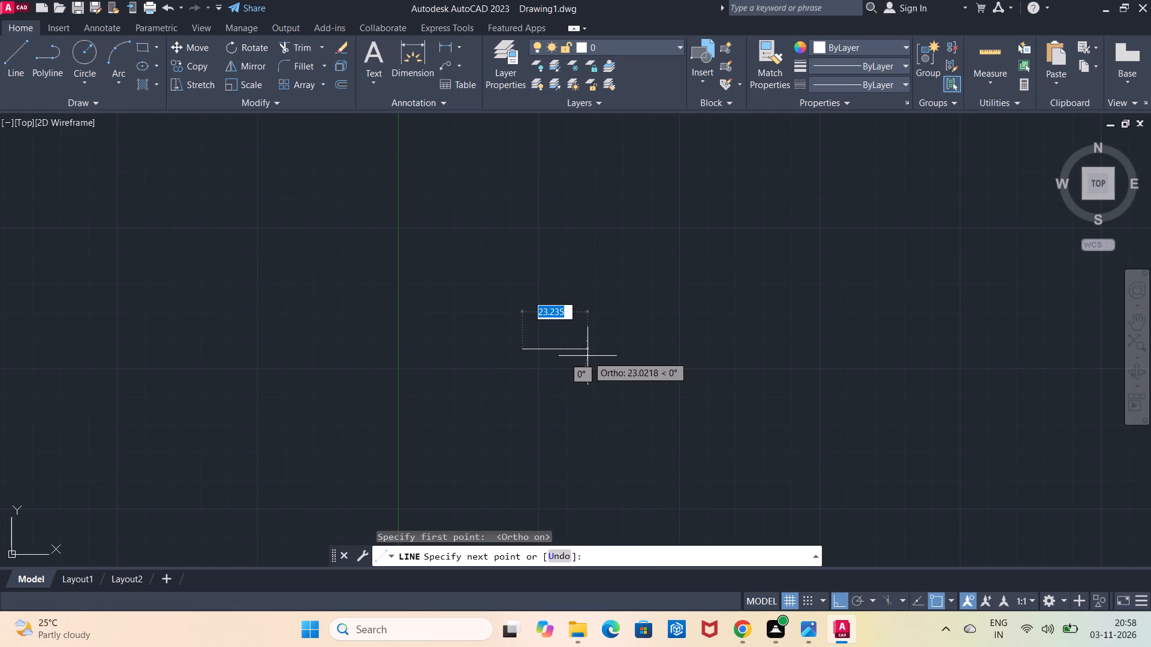
pyautogui.write('14')
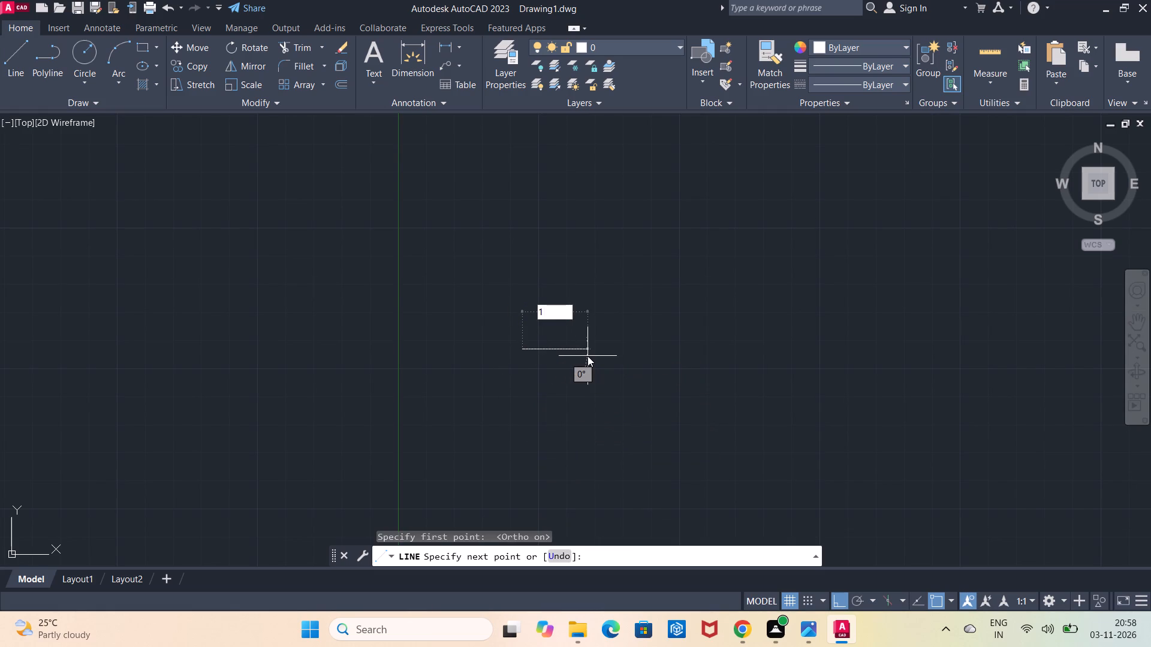
pyautogui.press('0')
pyautogui.press('Return')
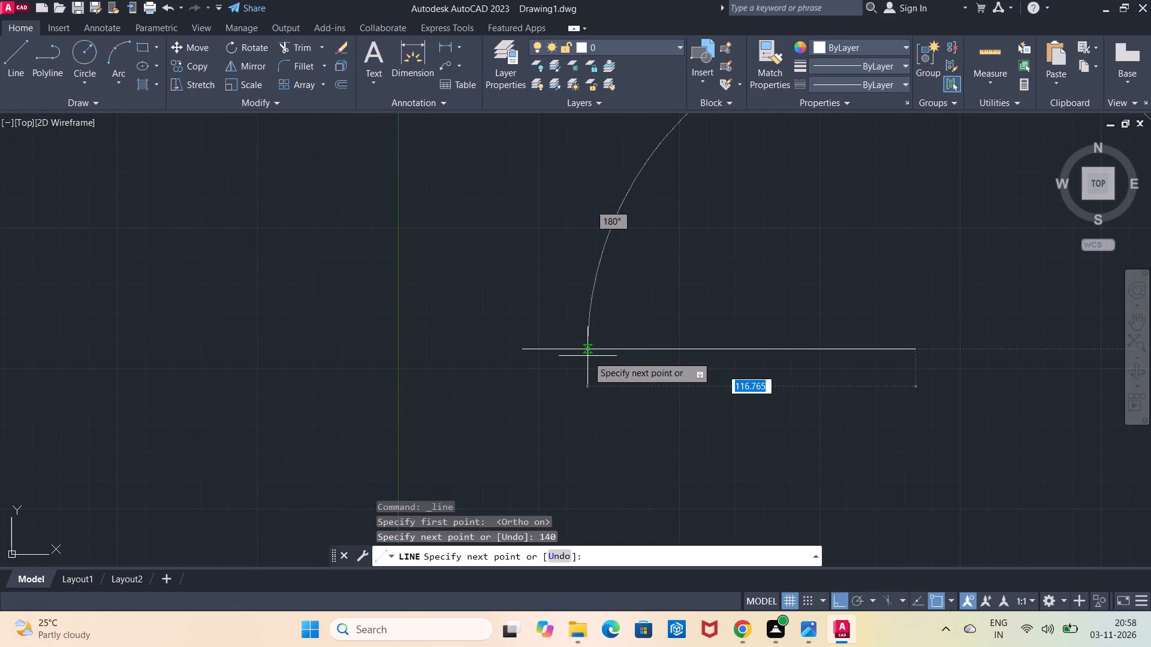
pyautogui.press('Escape')
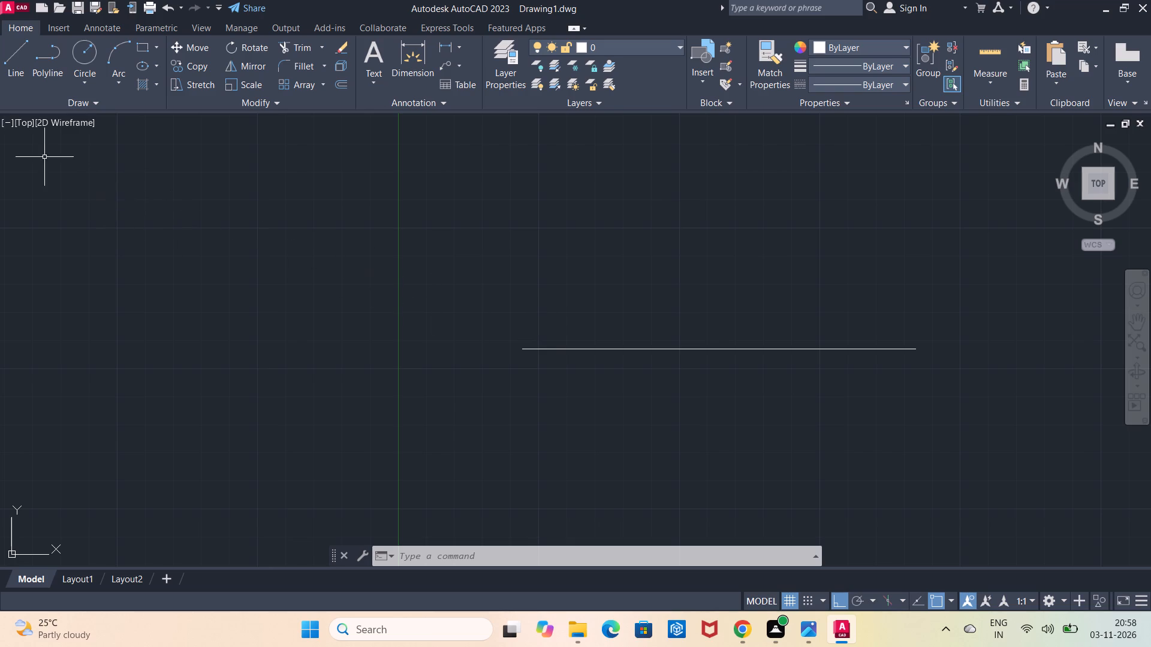
# Draw a vertical line 60 units upward from the left end of the base line.
pyautogui.click(30, 80)
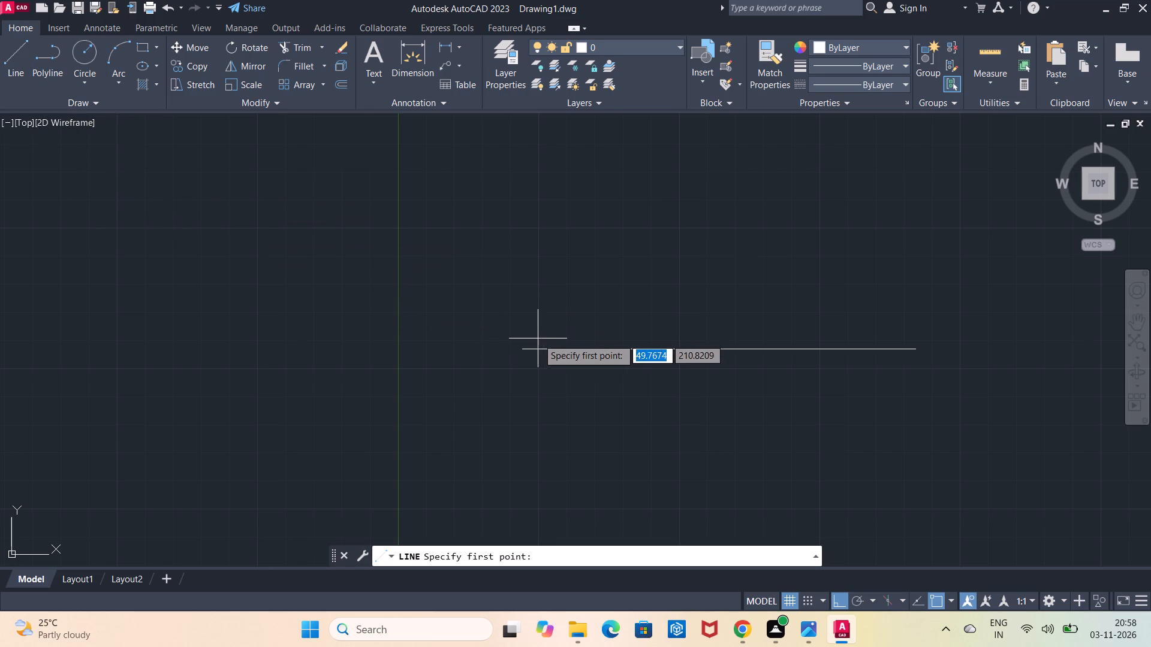
pyautogui.click(525, 348)
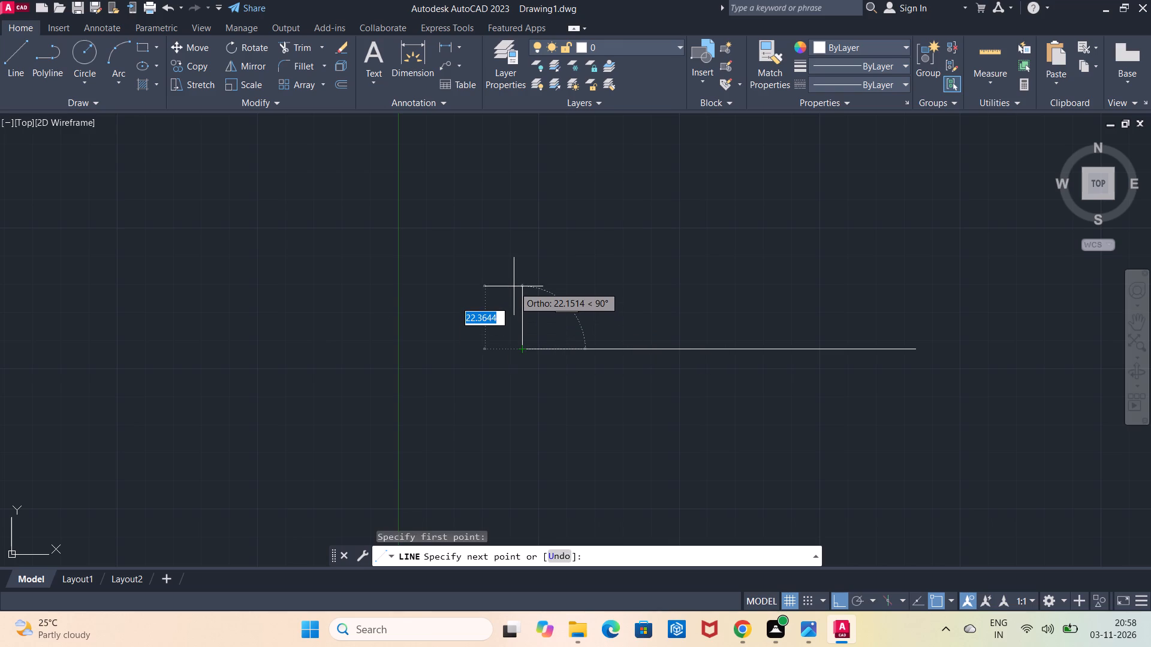
pyautogui.write('60')
pyautogui.press('Return')
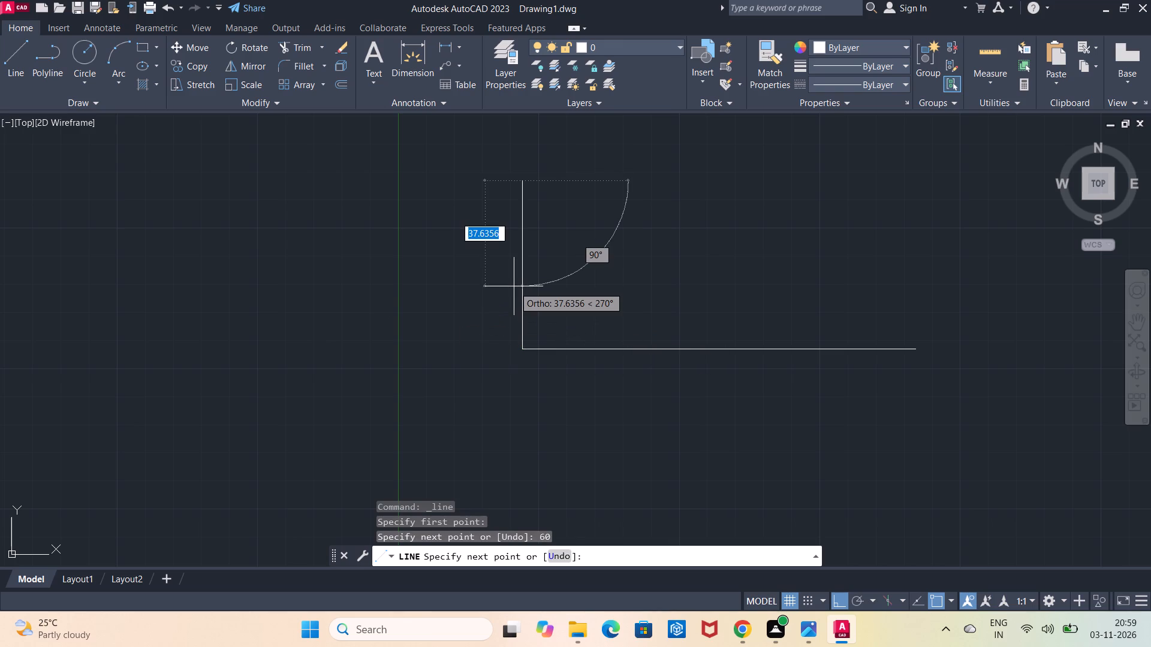
pyautogui.press('Escape')
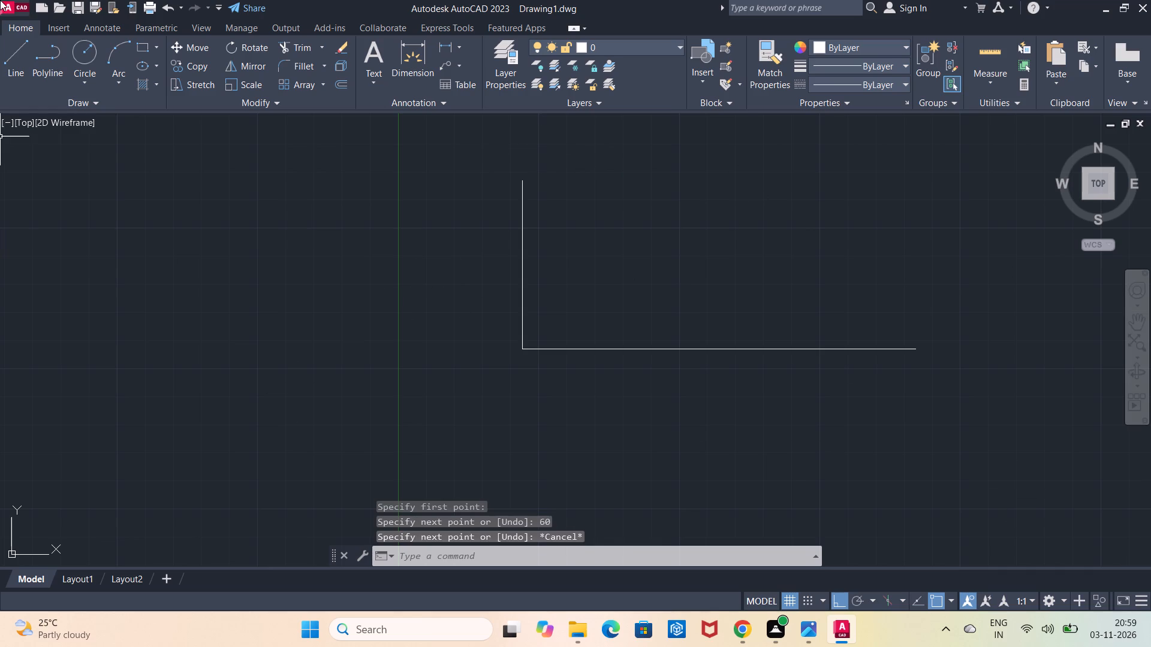
# From the top of the vertical line, draw connected line segments 18 right, 10 down, 8 left and 40 down.
pyautogui.click(18, 59)
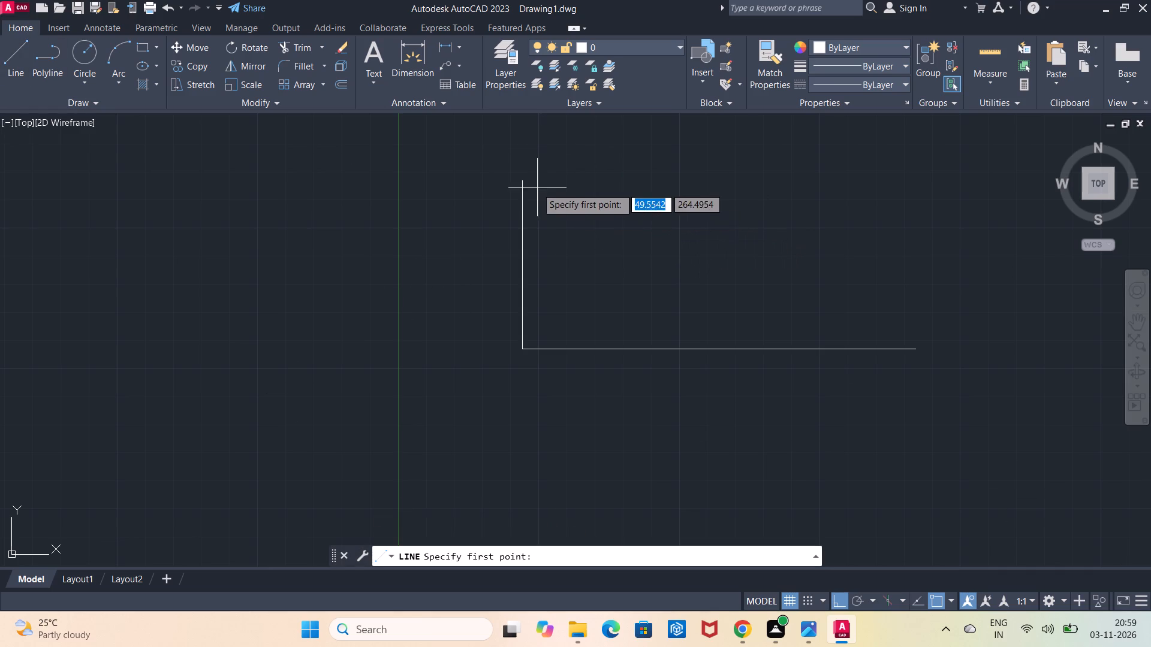
pyautogui.click(526, 185)
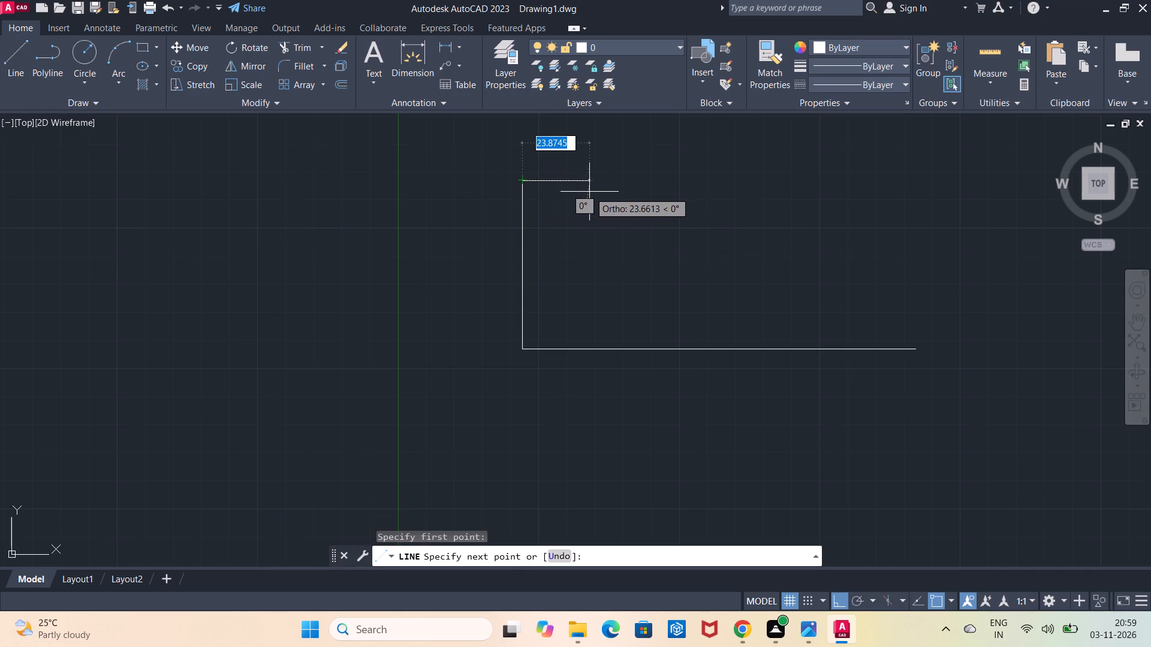
pyautogui.press('1')
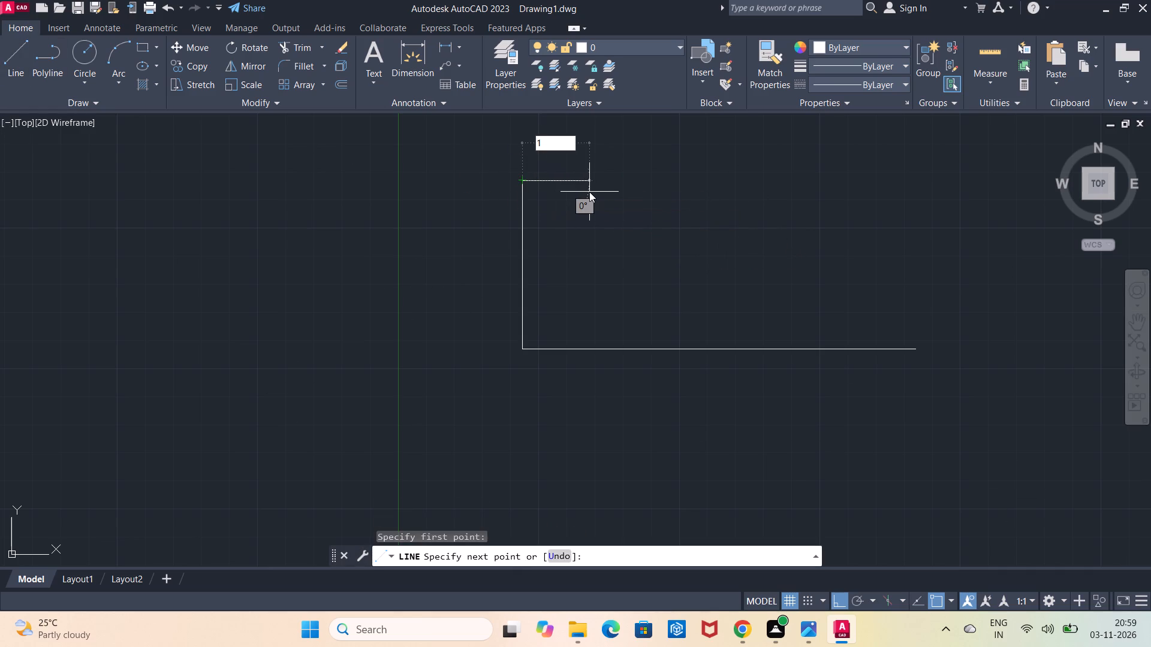
pyautogui.press('8')
pyautogui.press('Return')
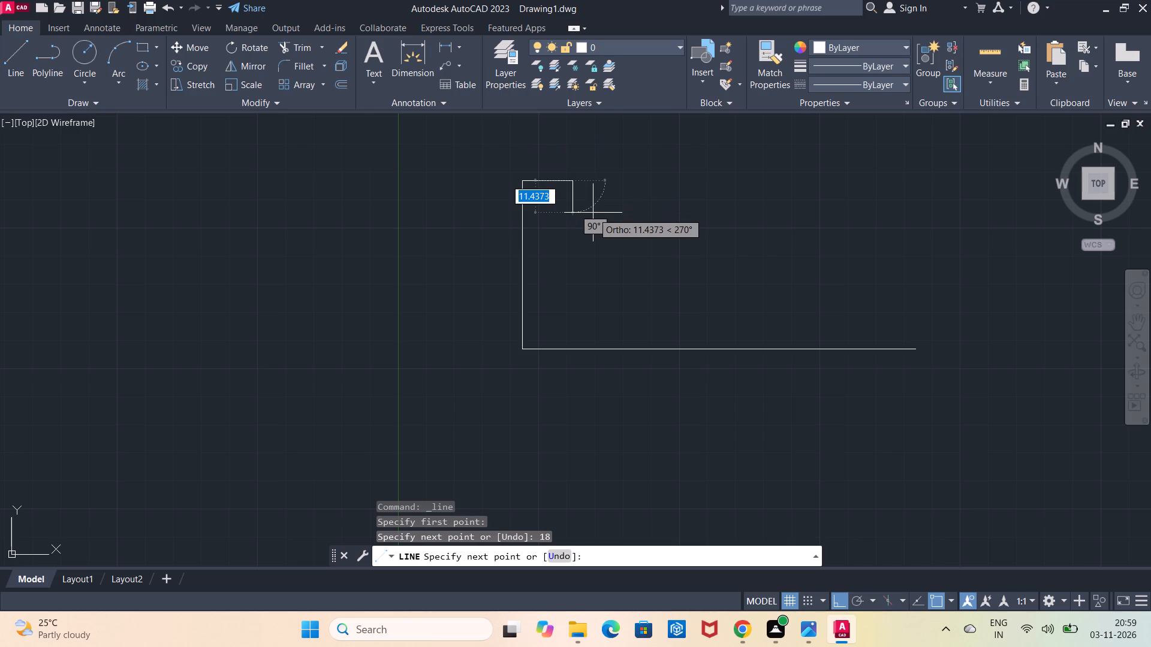
pyautogui.press('1')
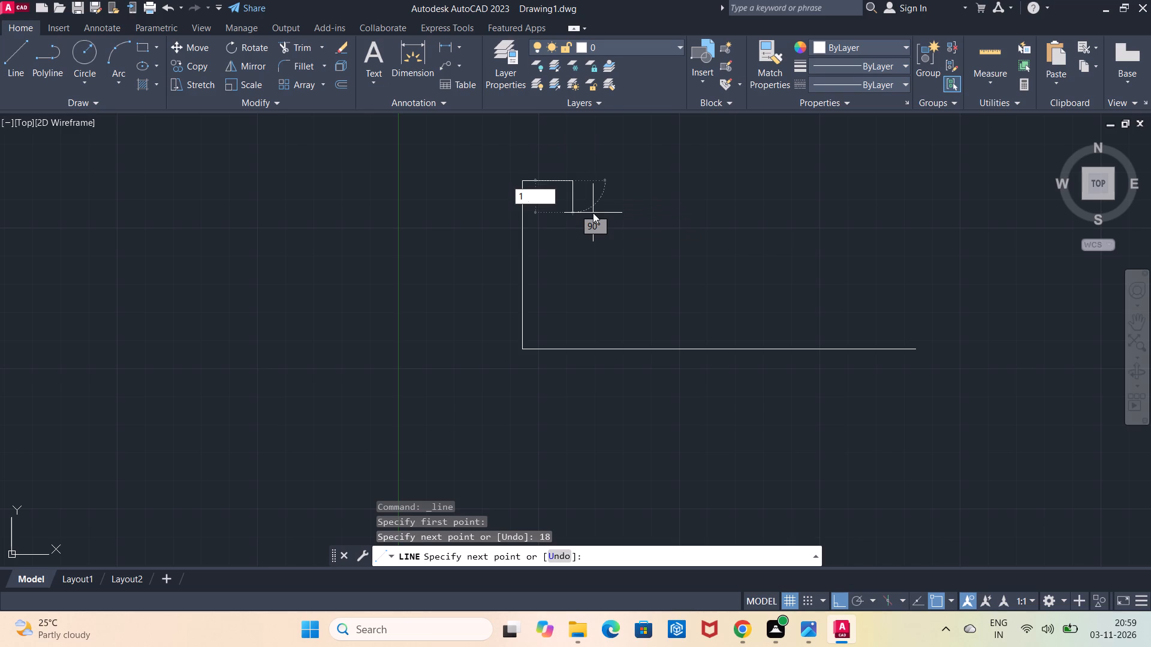
pyautogui.press('0')
pyautogui.press('Return')
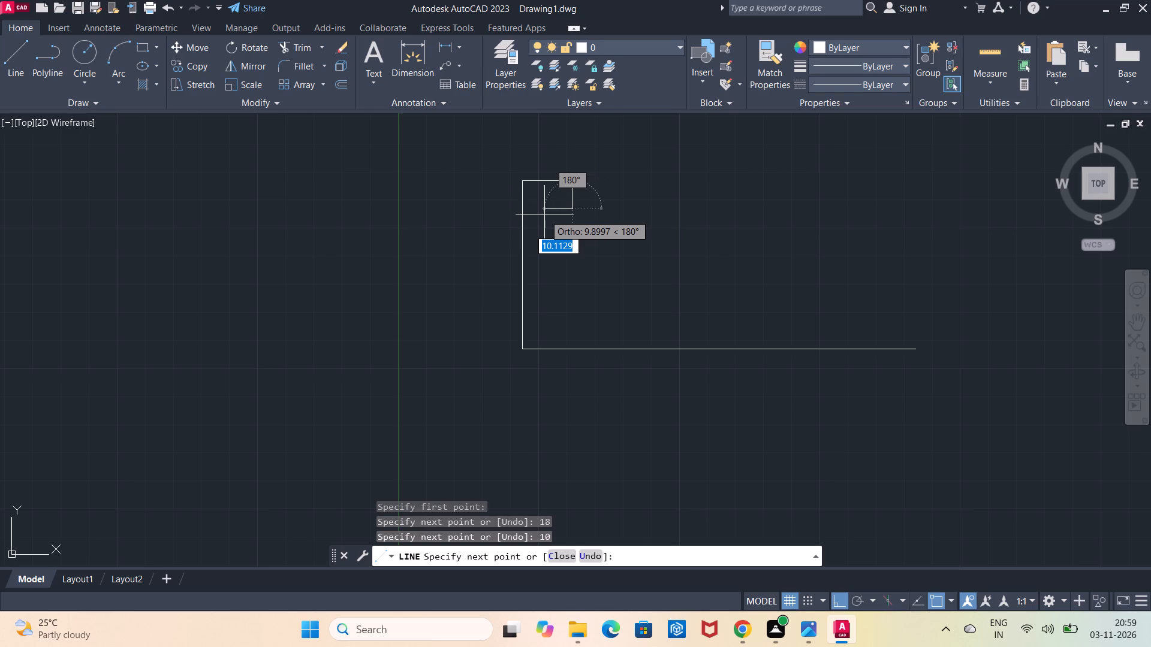
pyautogui.press('8')
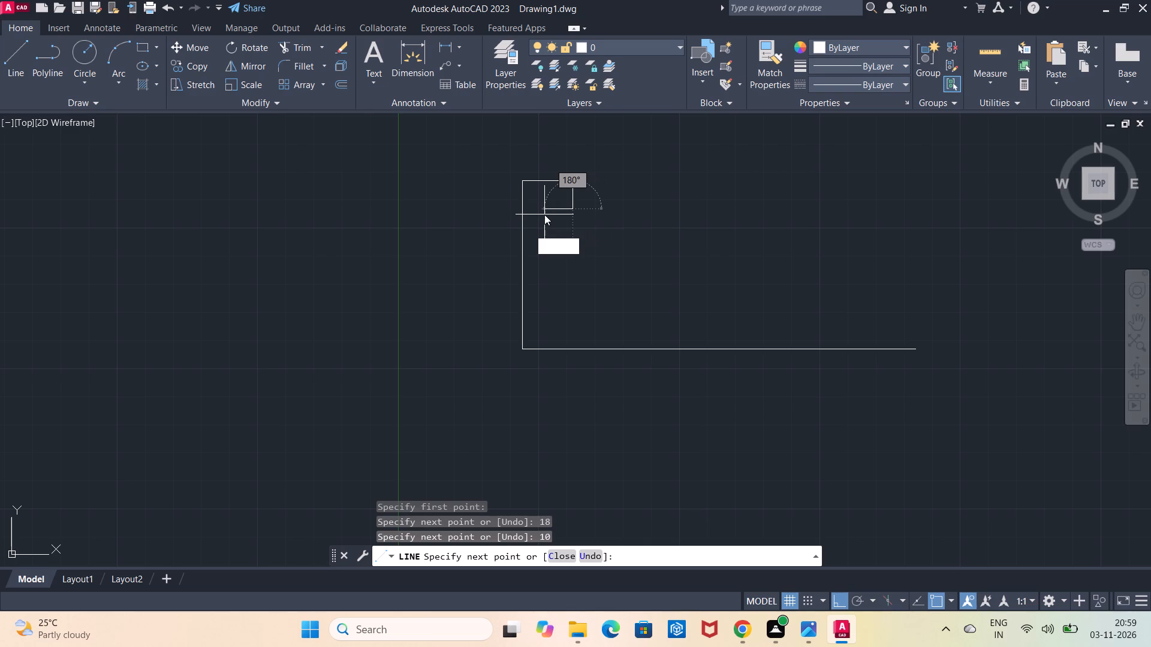
pyautogui.press('Return')
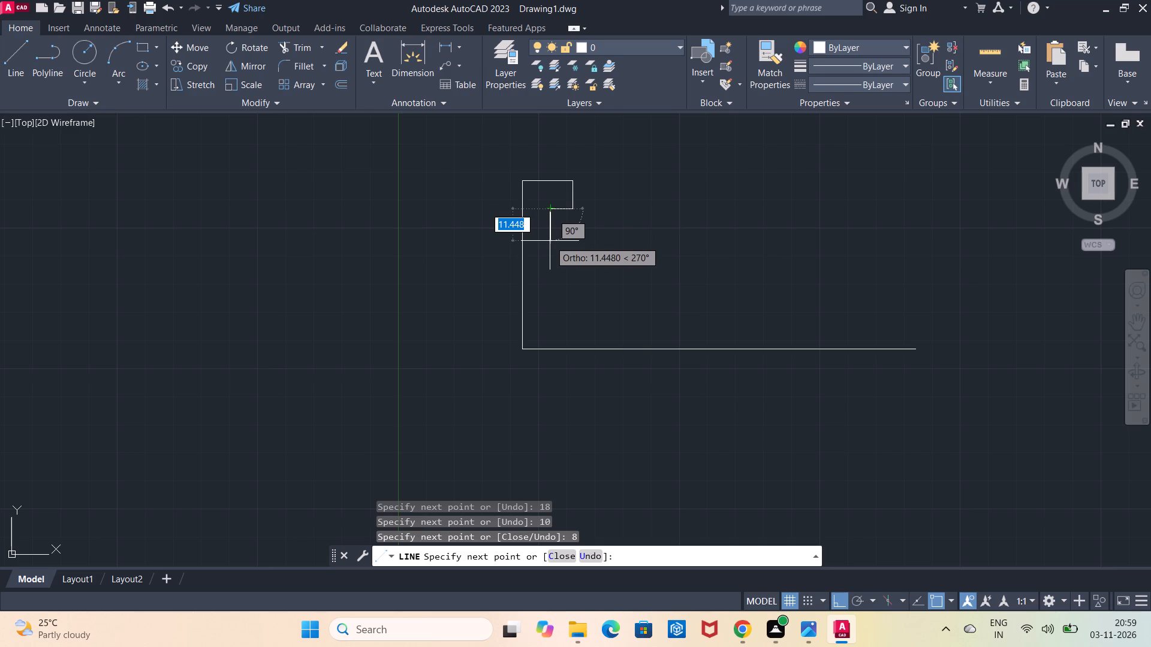
pyautogui.press('4')
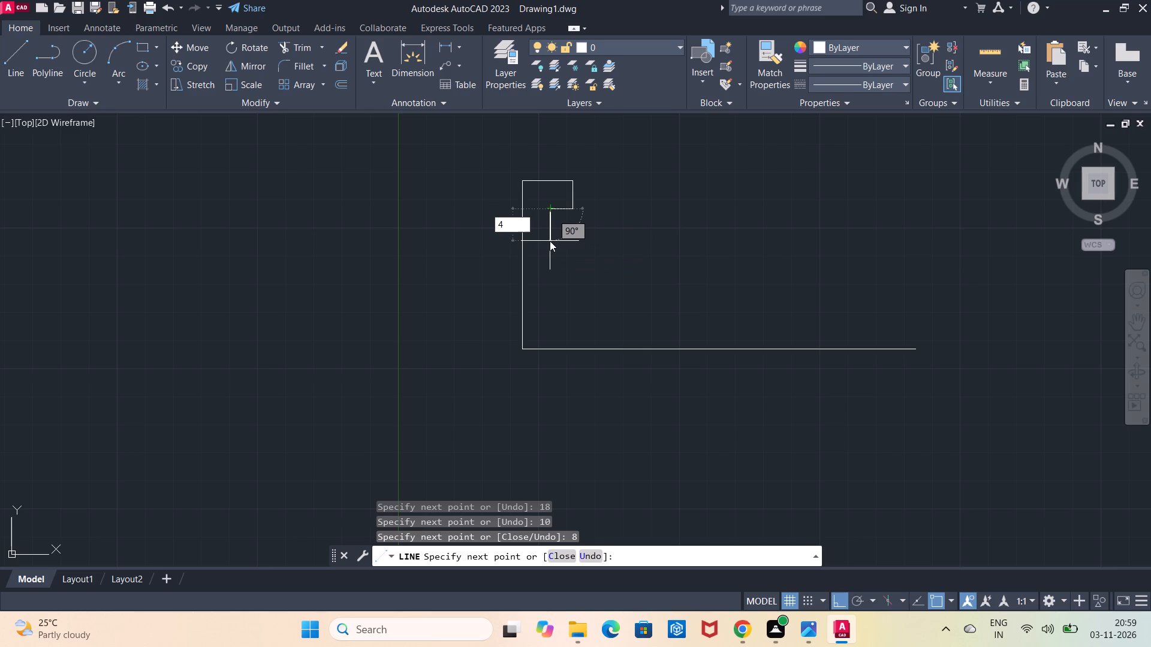
pyautogui.press('0')
pyautogui.press('Return')
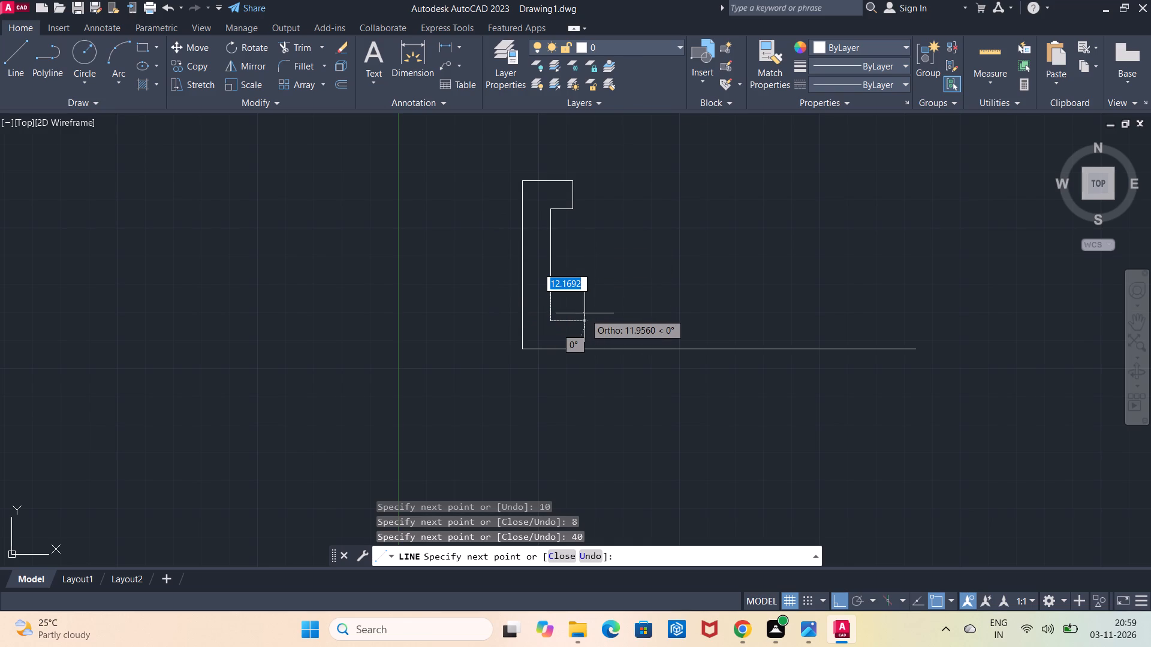
pyautogui.press('Escape')
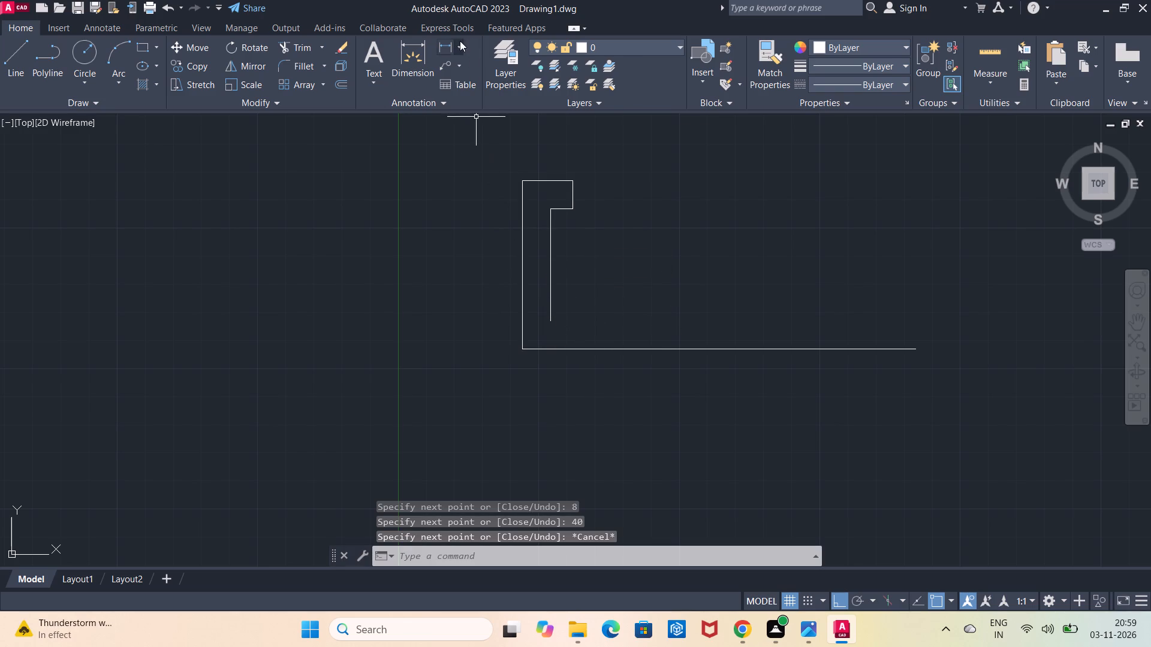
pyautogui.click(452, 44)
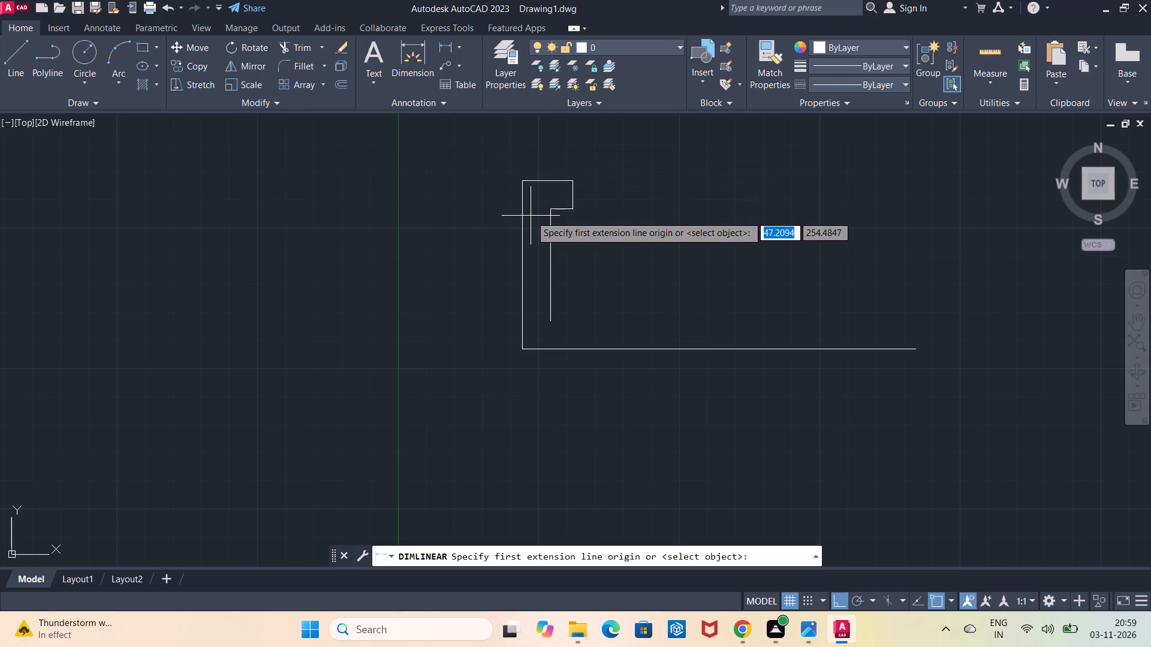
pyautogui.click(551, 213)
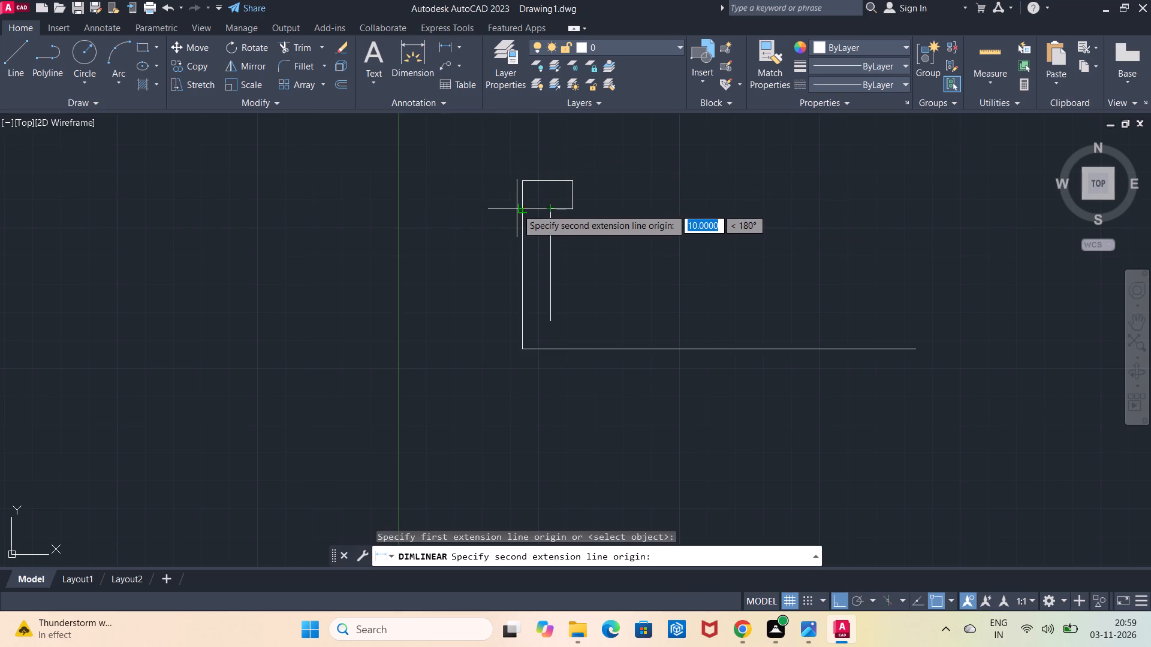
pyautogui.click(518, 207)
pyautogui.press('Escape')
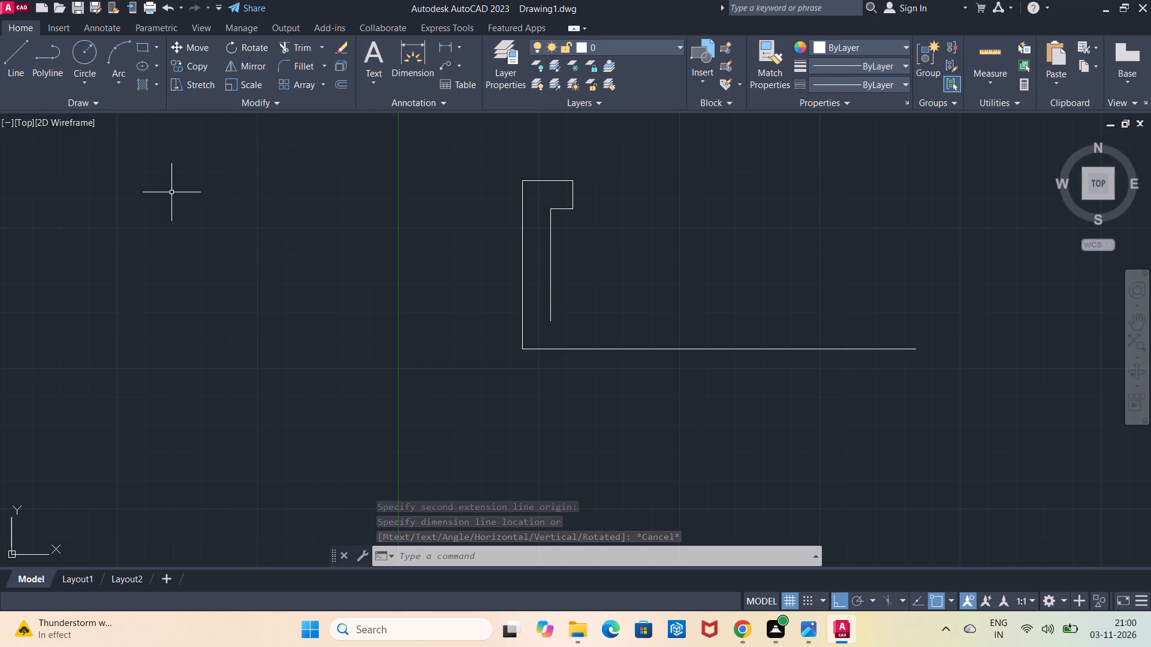
# From the lower end of the 40-unit inner vertical line, draw a horizontal line 30 units to the right.
pyautogui.click(26, 75)
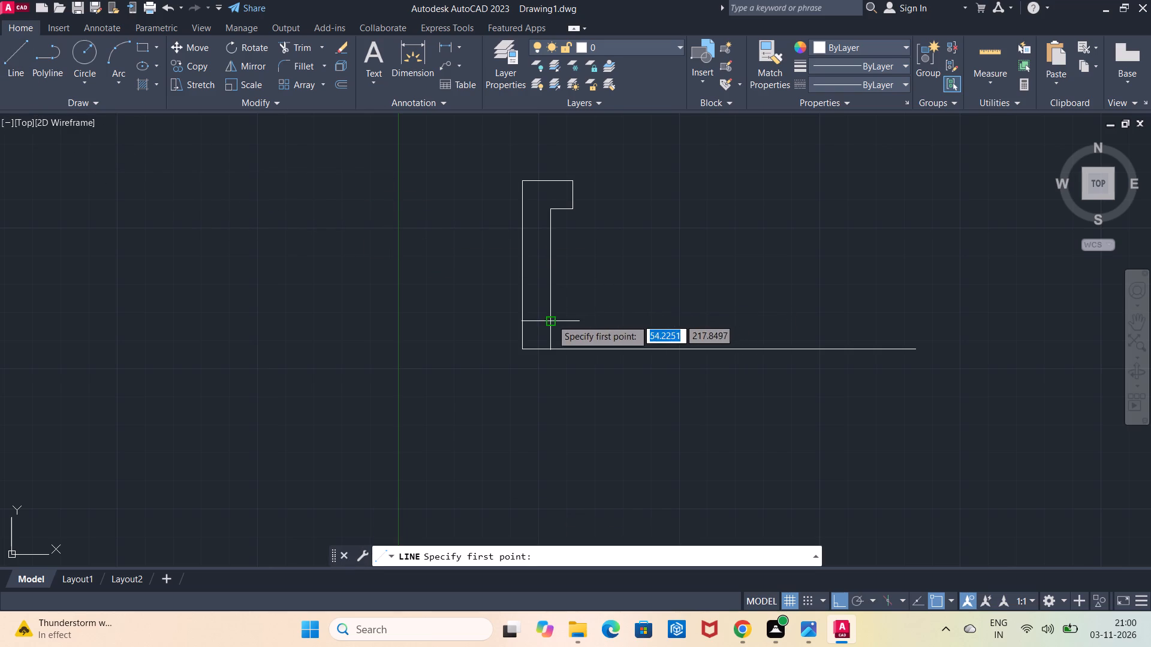
pyautogui.click(551, 319)
pyautogui.write('30')
pyautogui.press('Return')
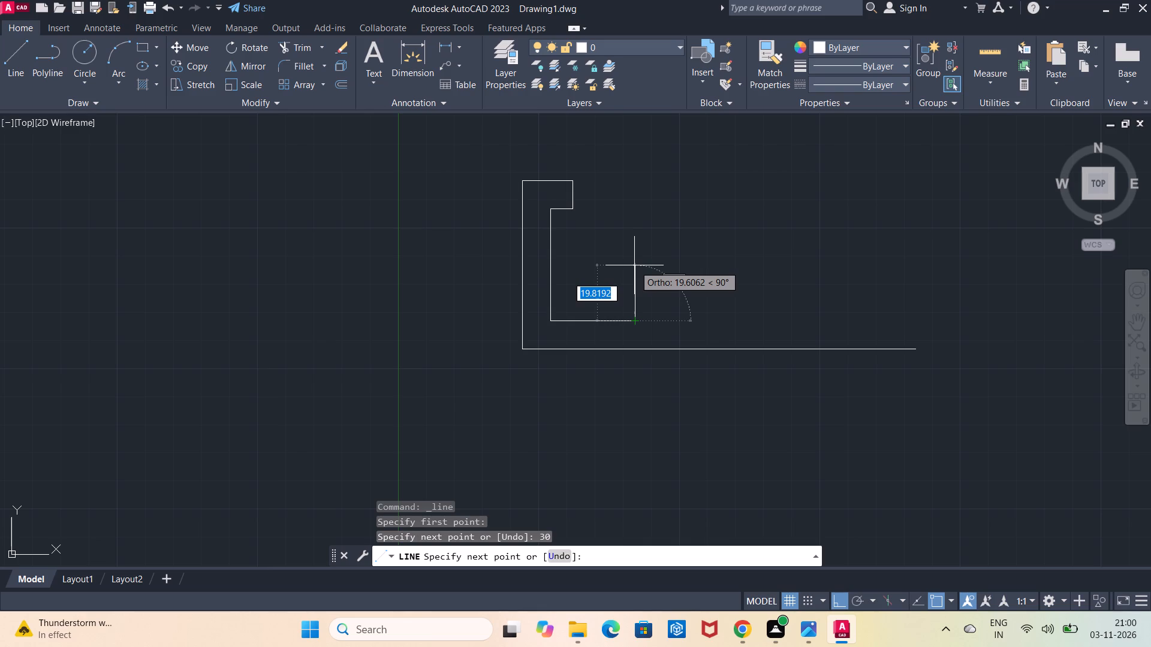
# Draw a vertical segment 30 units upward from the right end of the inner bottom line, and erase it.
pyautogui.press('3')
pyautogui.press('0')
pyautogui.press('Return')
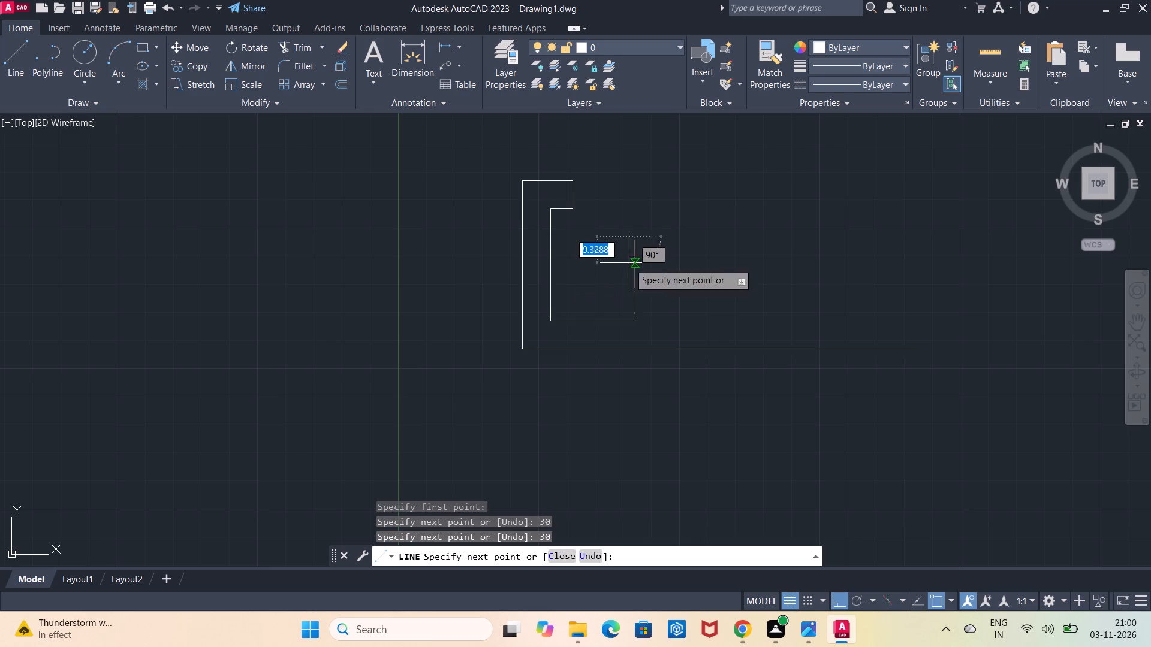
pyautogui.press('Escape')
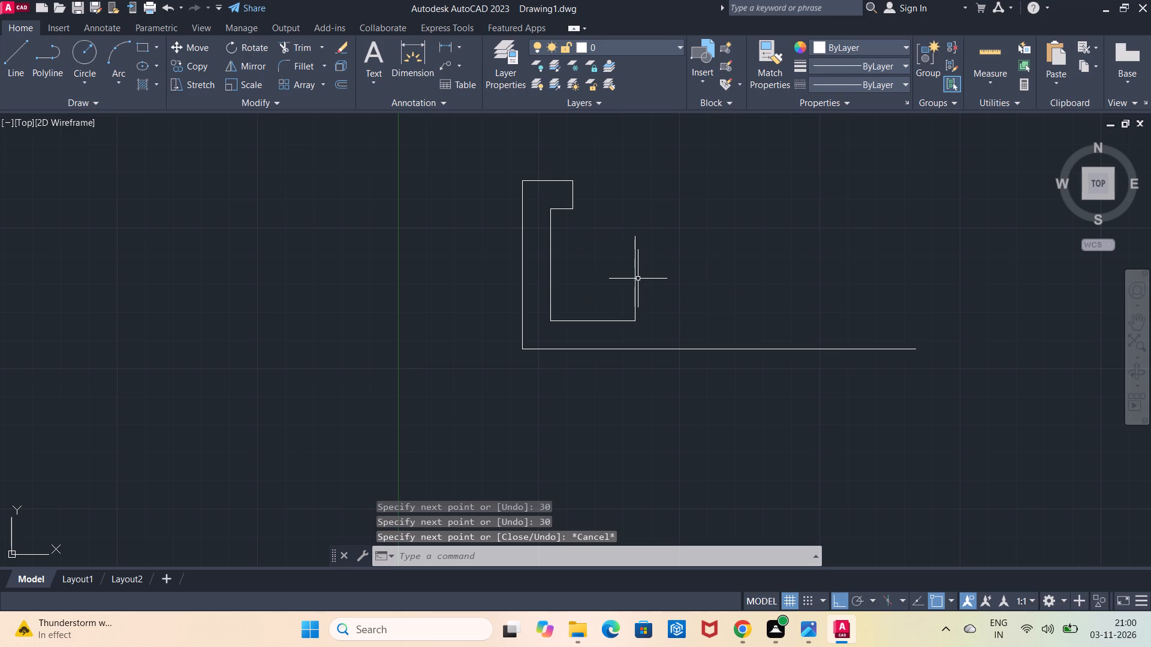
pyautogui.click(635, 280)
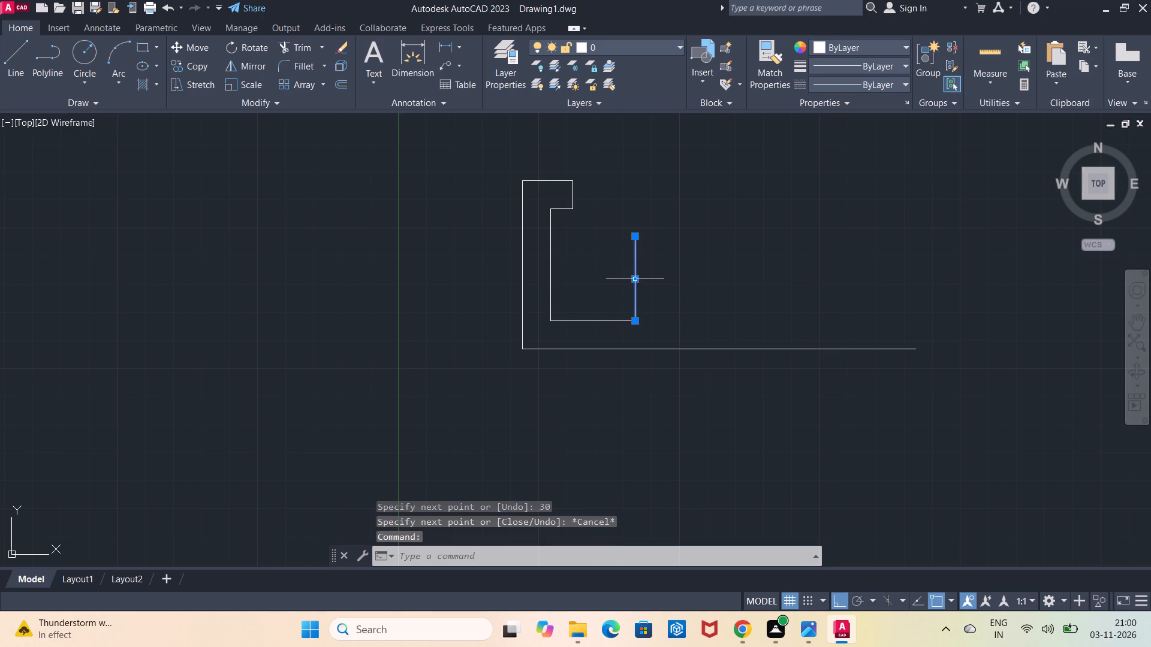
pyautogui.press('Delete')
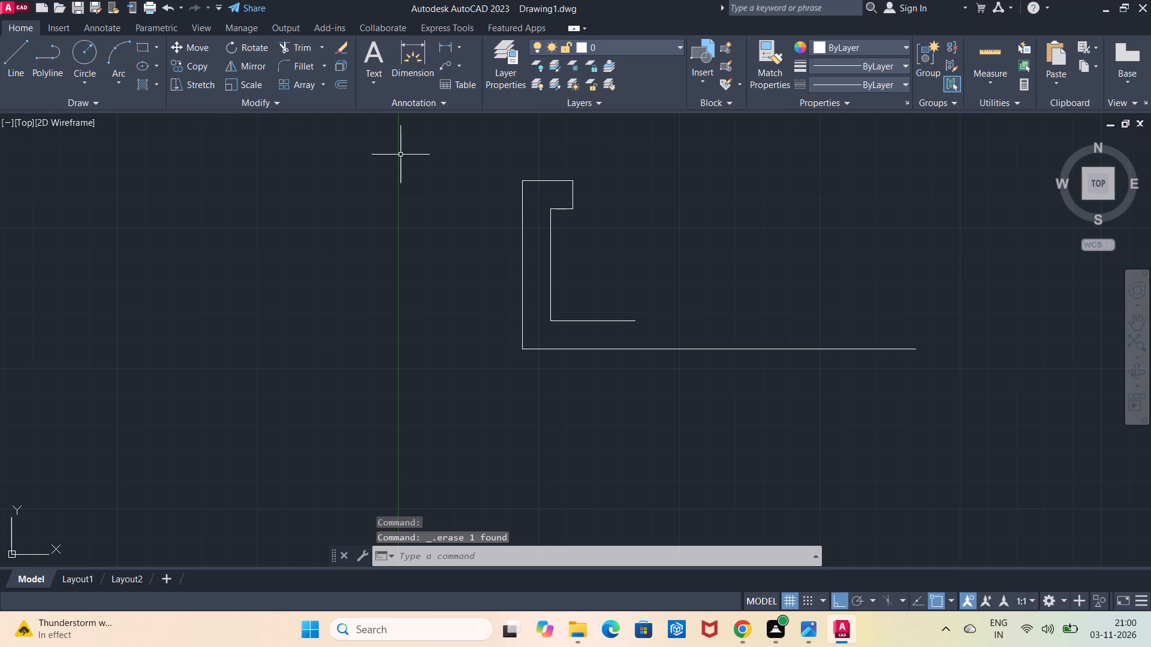
# From the right end of the inner bottom line, draw connected segments 40 up, 8 left, 10 up and 18 right.
pyautogui.click(7, 52)
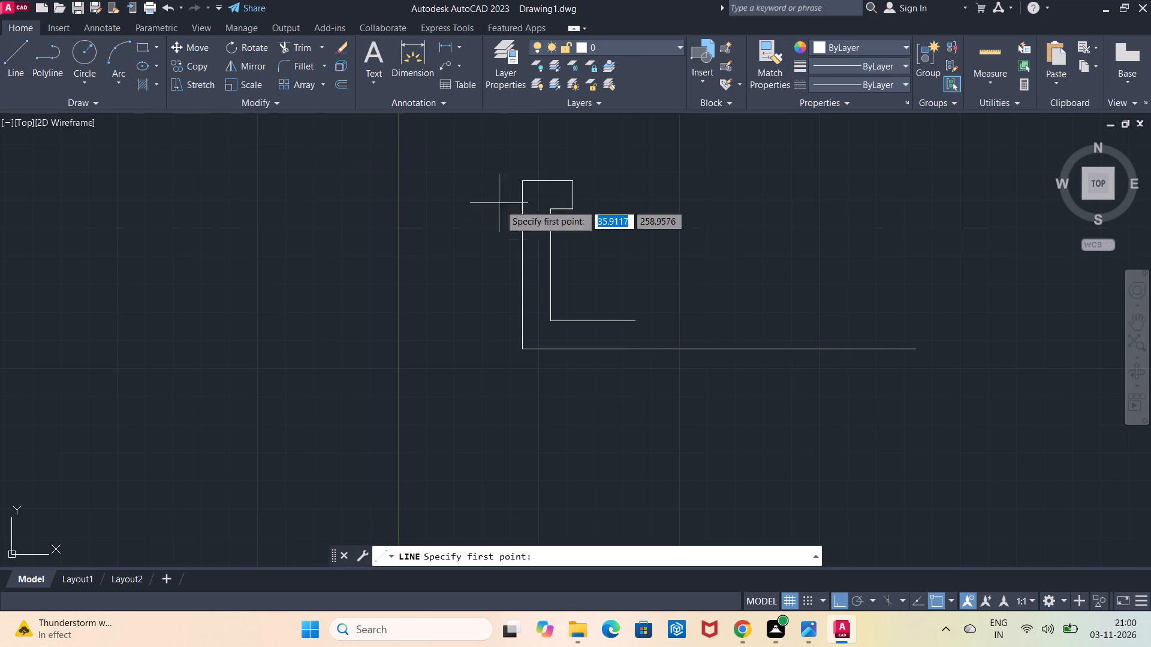
pyautogui.click(632, 323)
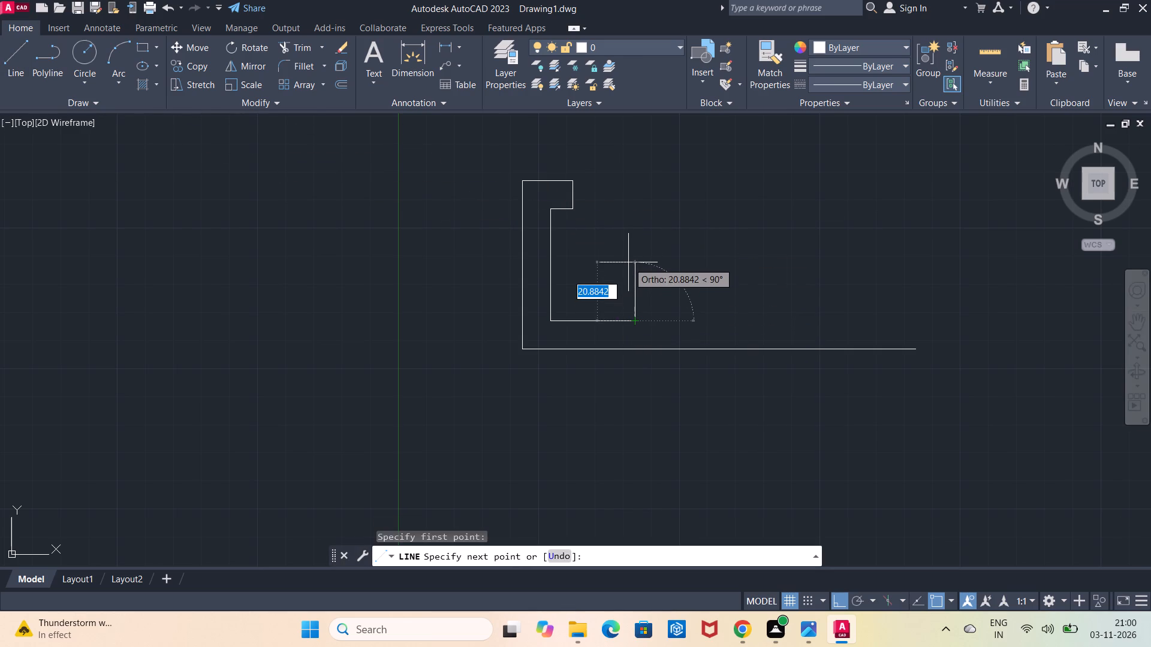
pyautogui.write('40')
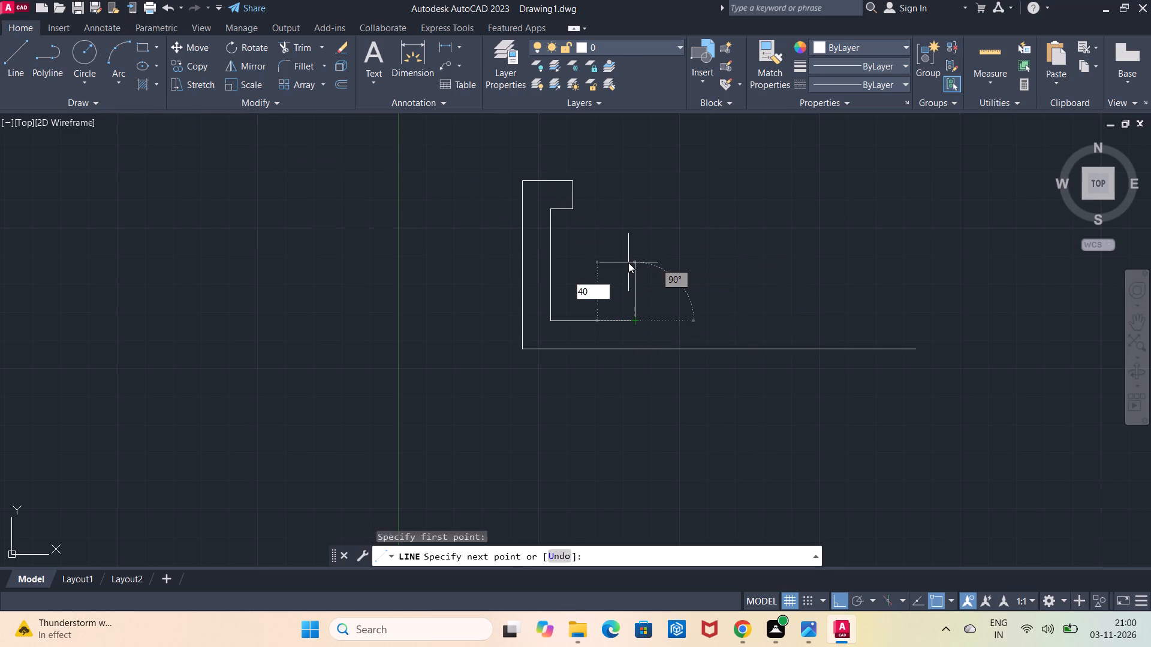
pyautogui.press('Return')
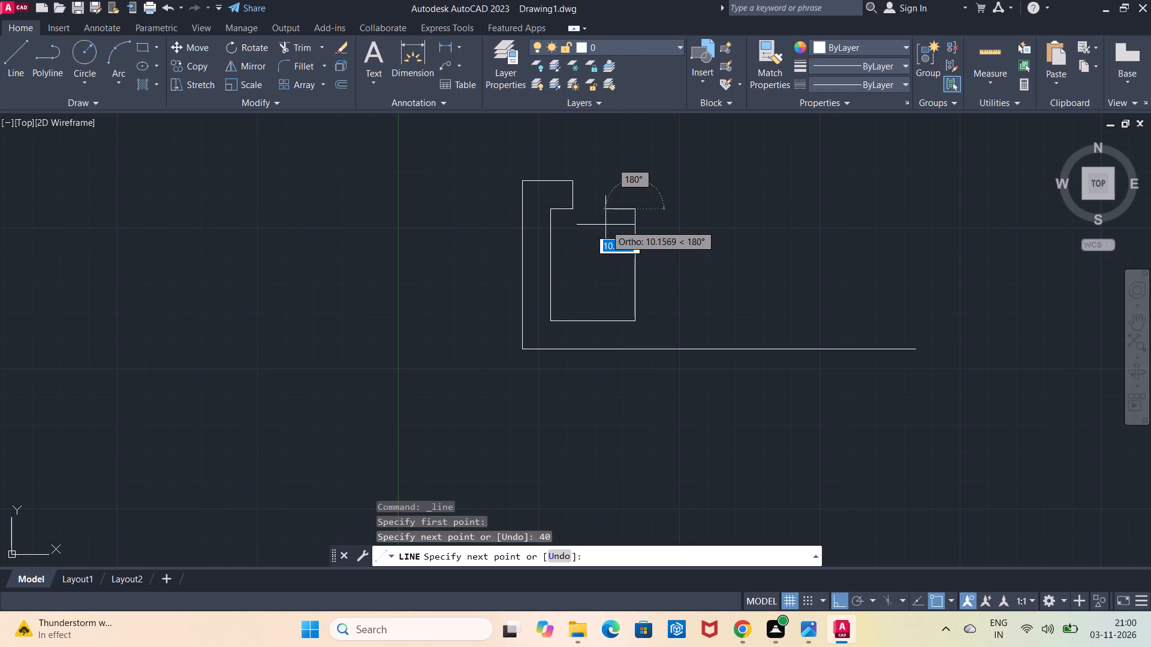
pyautogui.press('8')
pyautogui.press('Return')
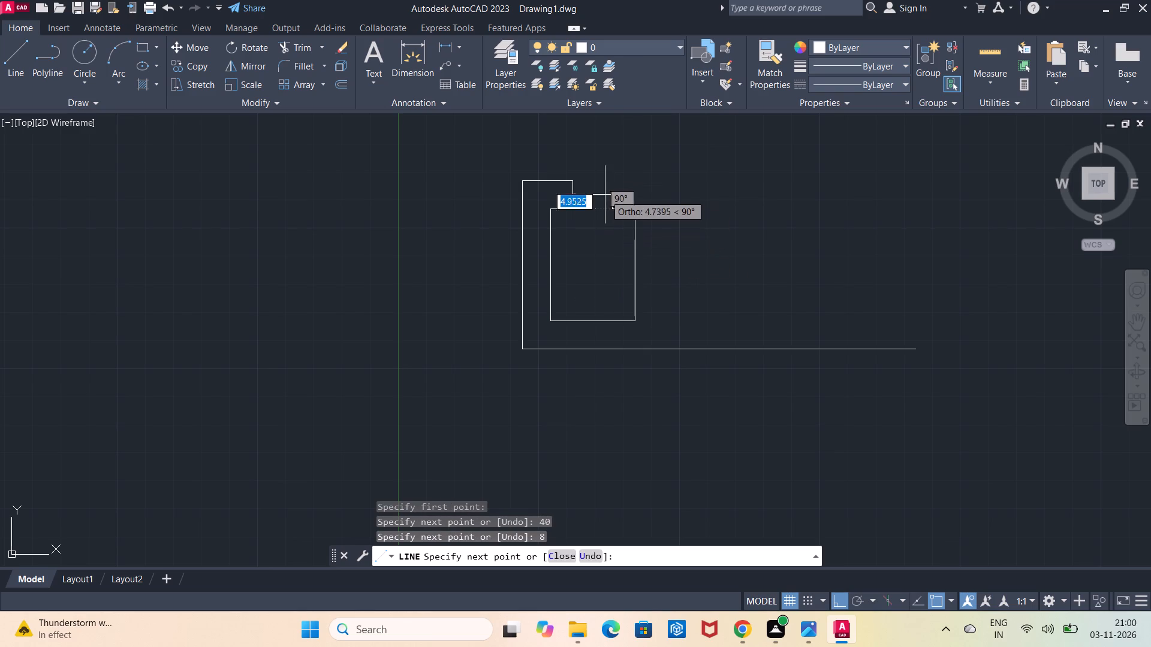
pyautogui.write('10')
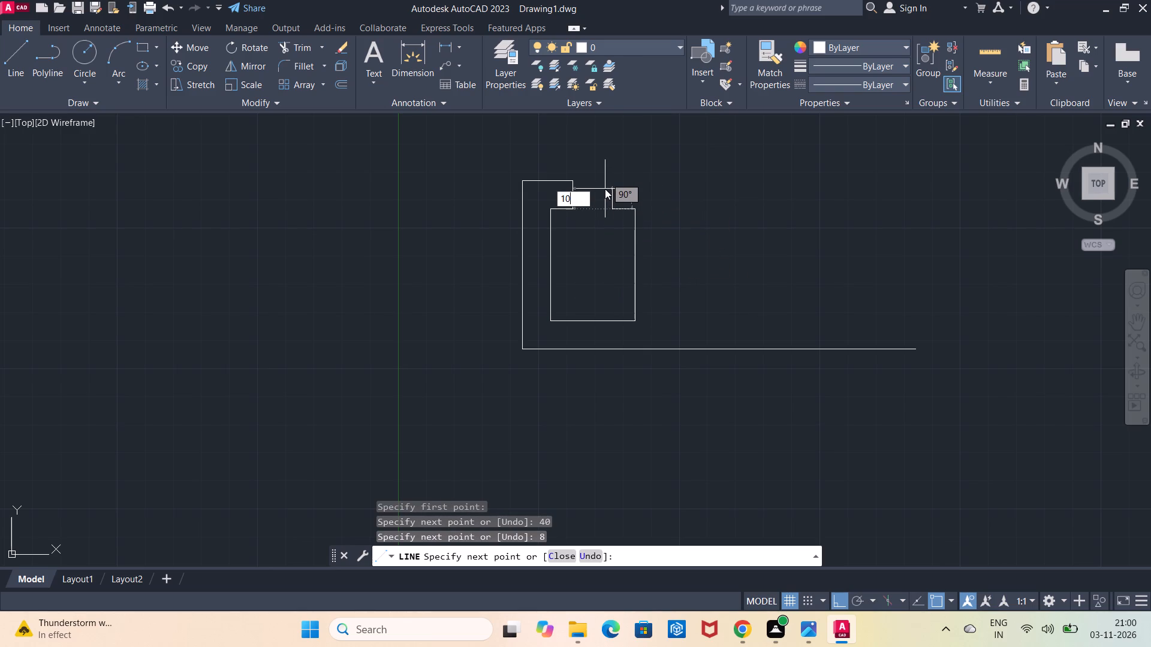
pyautogui.press('Return')
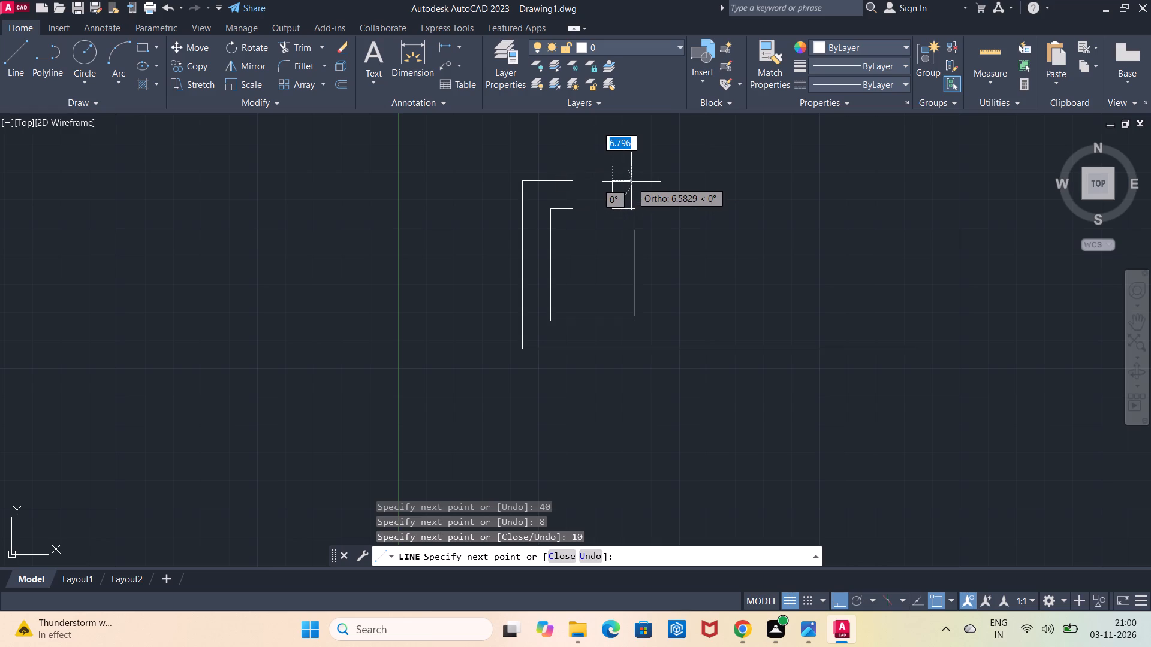
pyautogui.press('1')
pyautogui.press('8')
pyautogui.press('Return')
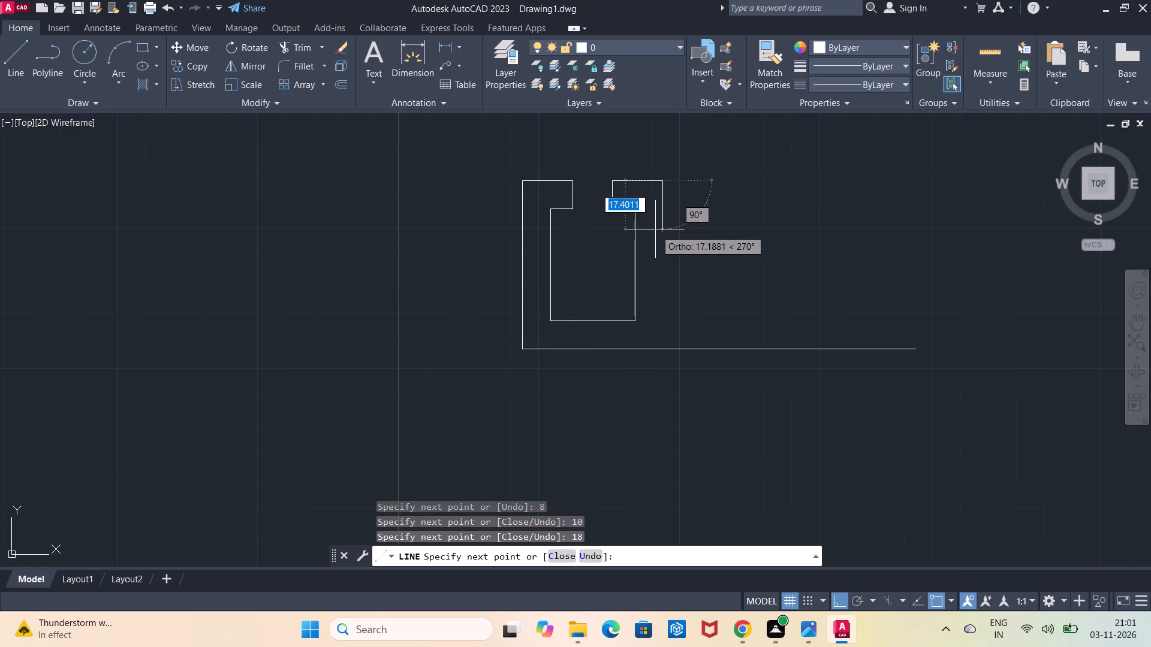
# Continue the outline 42 down and 90 right, and close it down to the right end of the base line.
pyautogui.write('42')
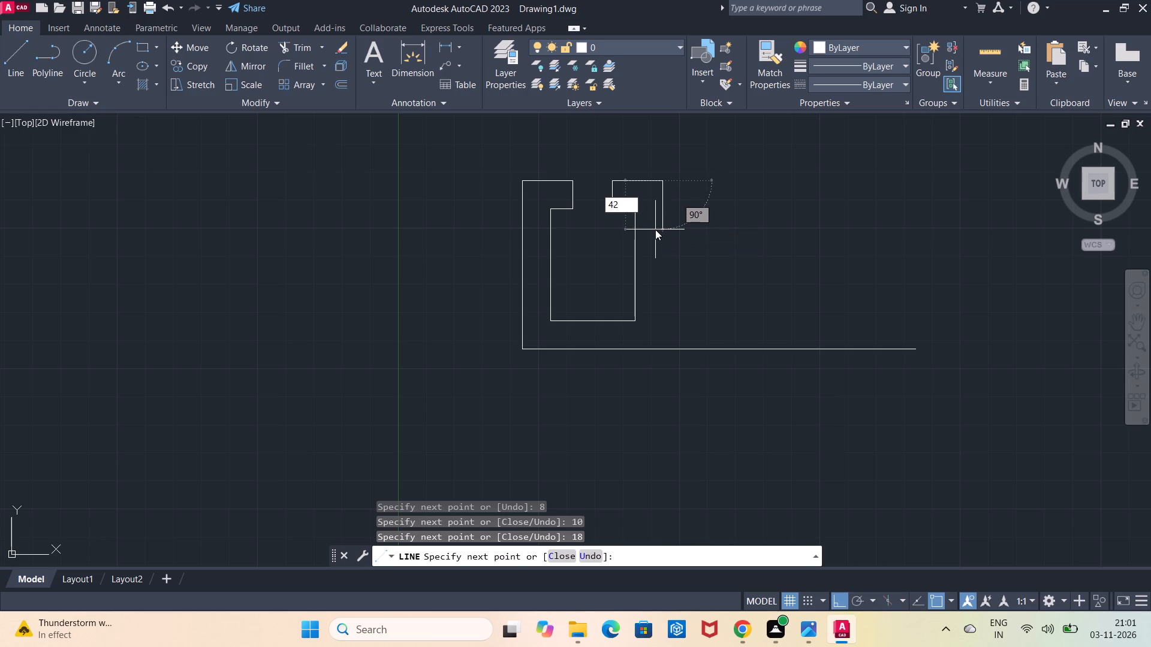
pyautogui.press('Return')
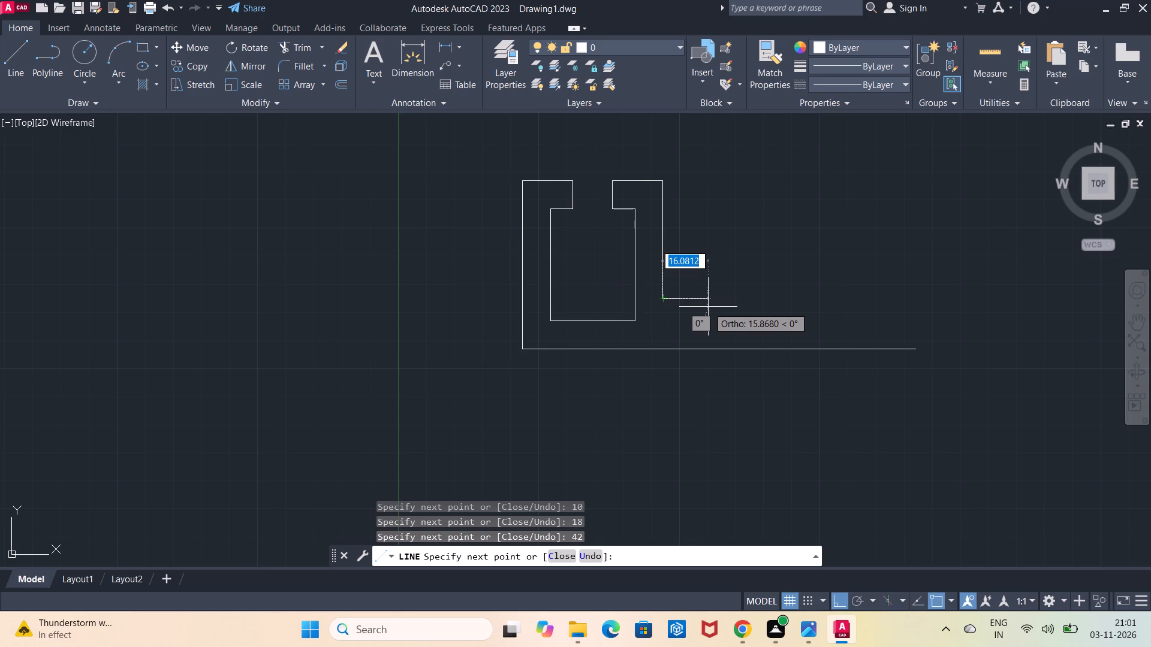
pyautogui.press('9')
pyautogui.press('0')
pyautogui.press('Return')
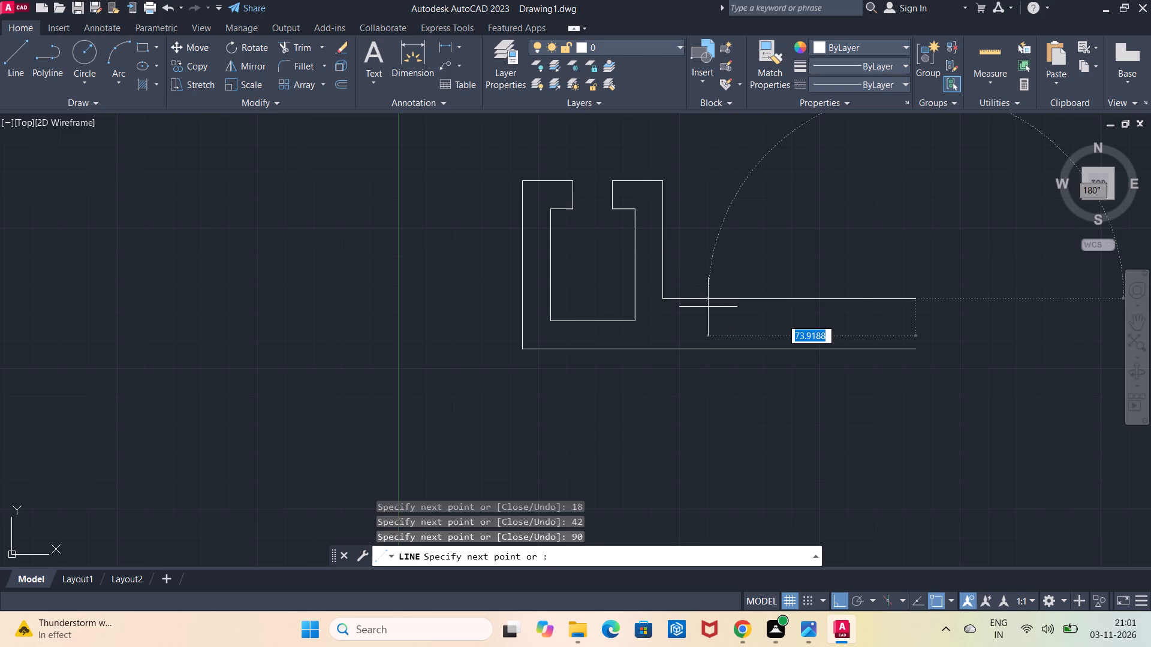
pyautogui.click(920, 345)
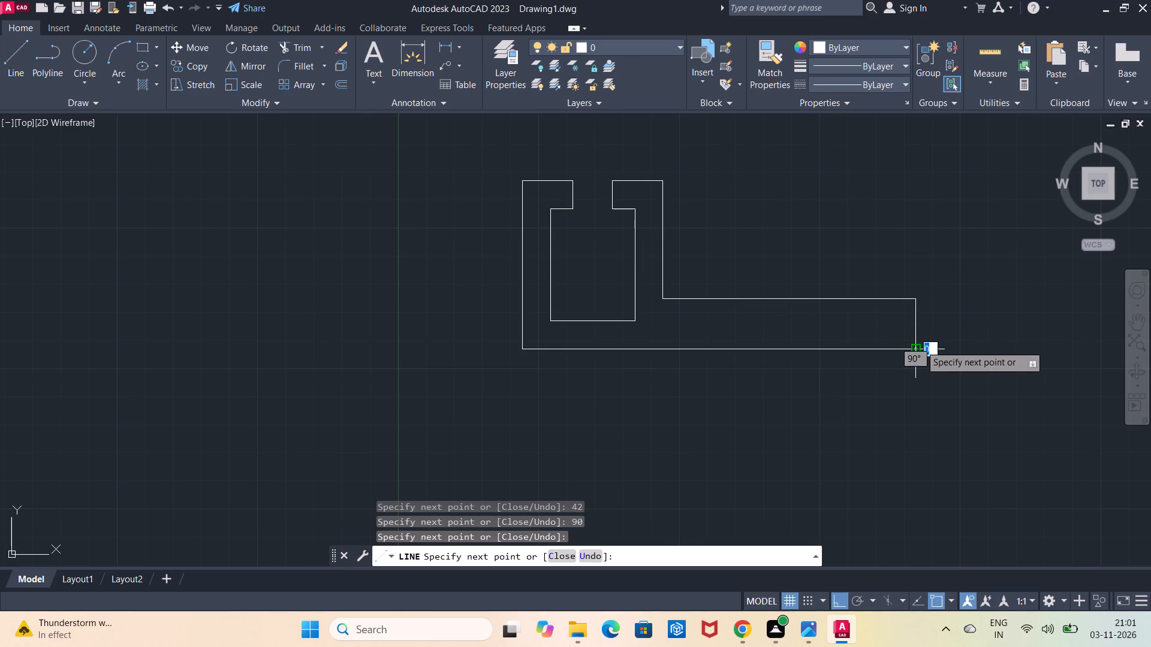
pyautogui.press('Escape')
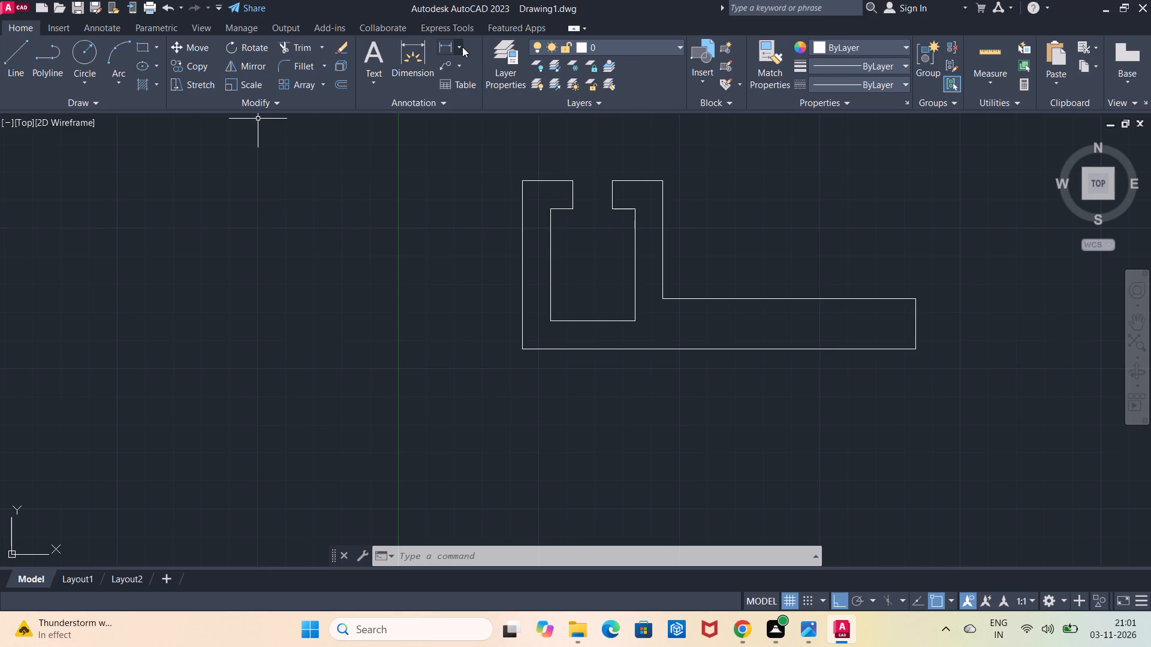
# Extend the 90-unit horizontal line leftward across the cavity to its left inner wall.
pyautogui.click(324, 50)
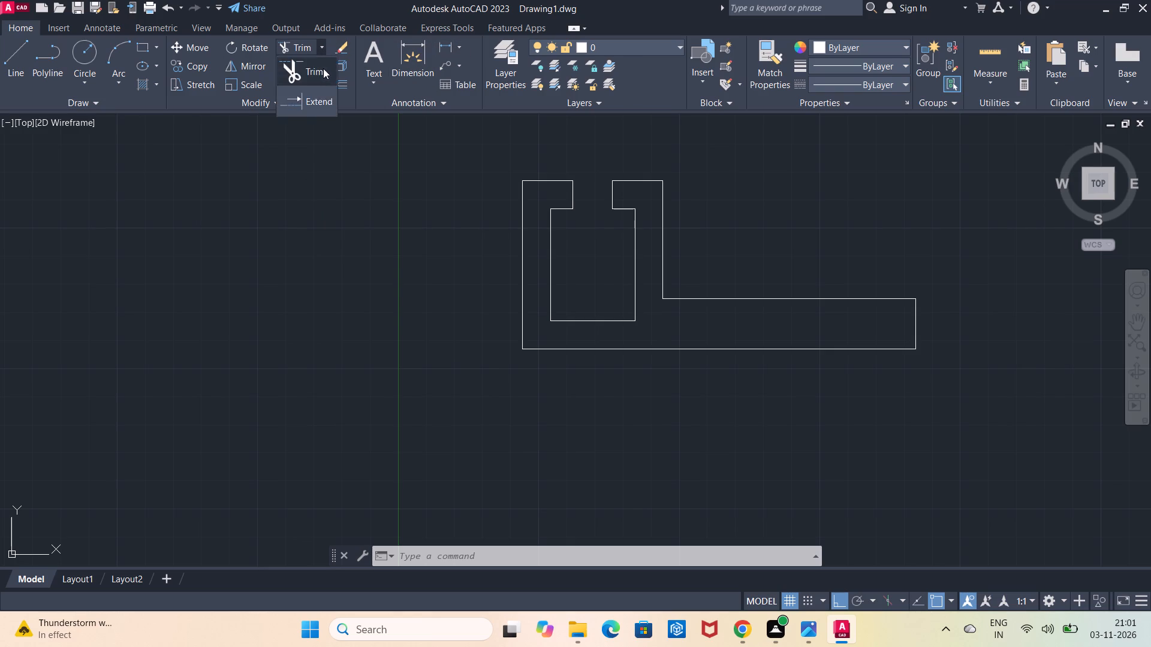
pyautogui.click(323, 99)
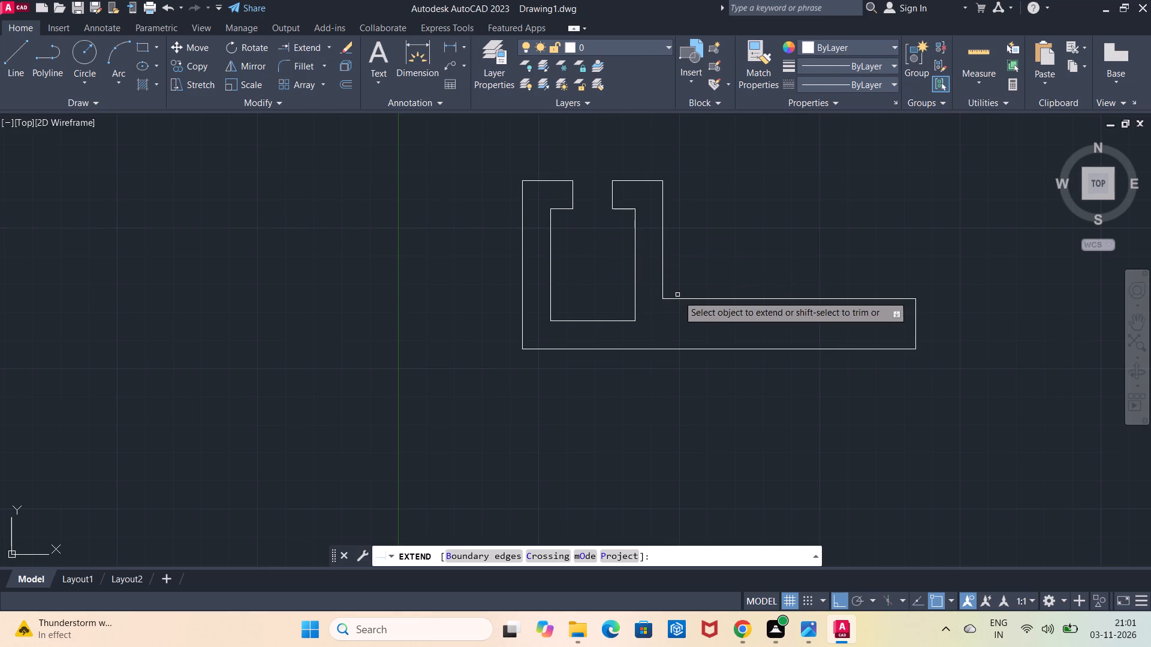
pyautogui.click(679, 300)
pyautogui.click(643, 300)
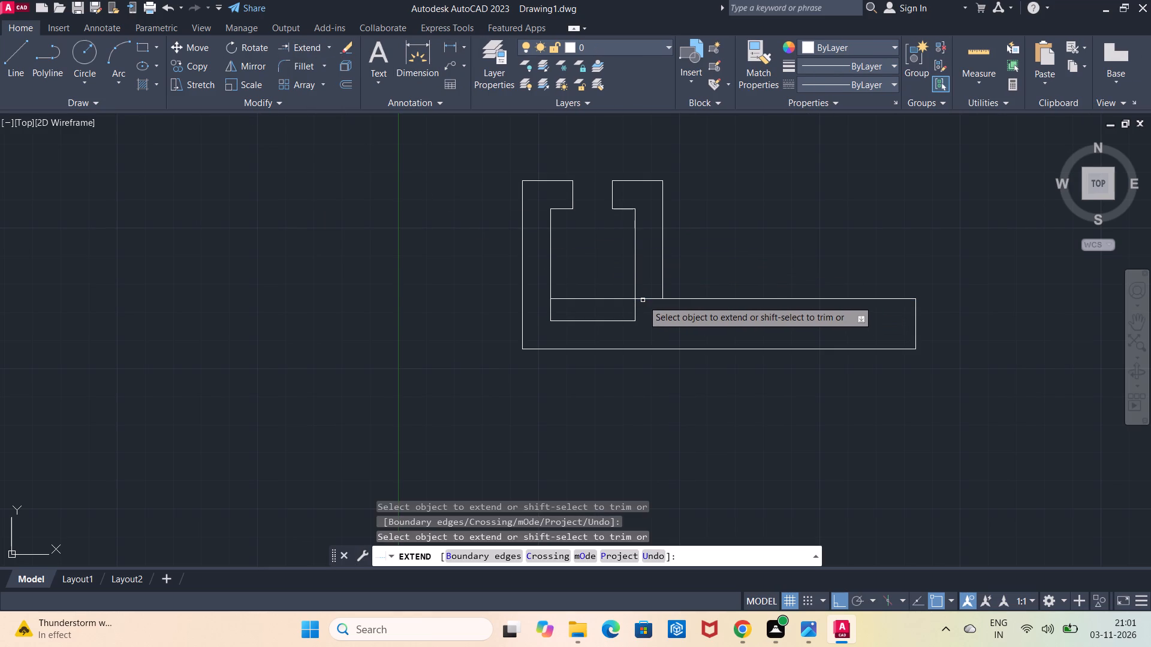
pyautogui.press('Escape')
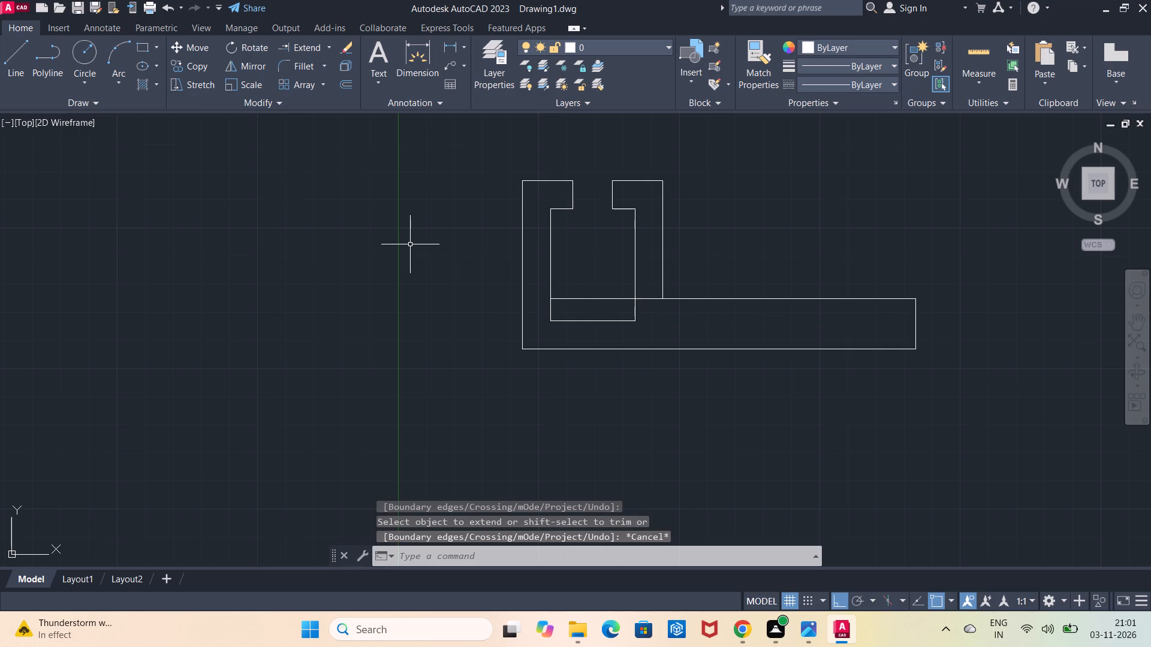
# Trim the extended line's portion between the cavity's right inner wall and the adjacent outer vertical edge.
pyautogui.click(326, 48)
pyautogui.click(334, 77)
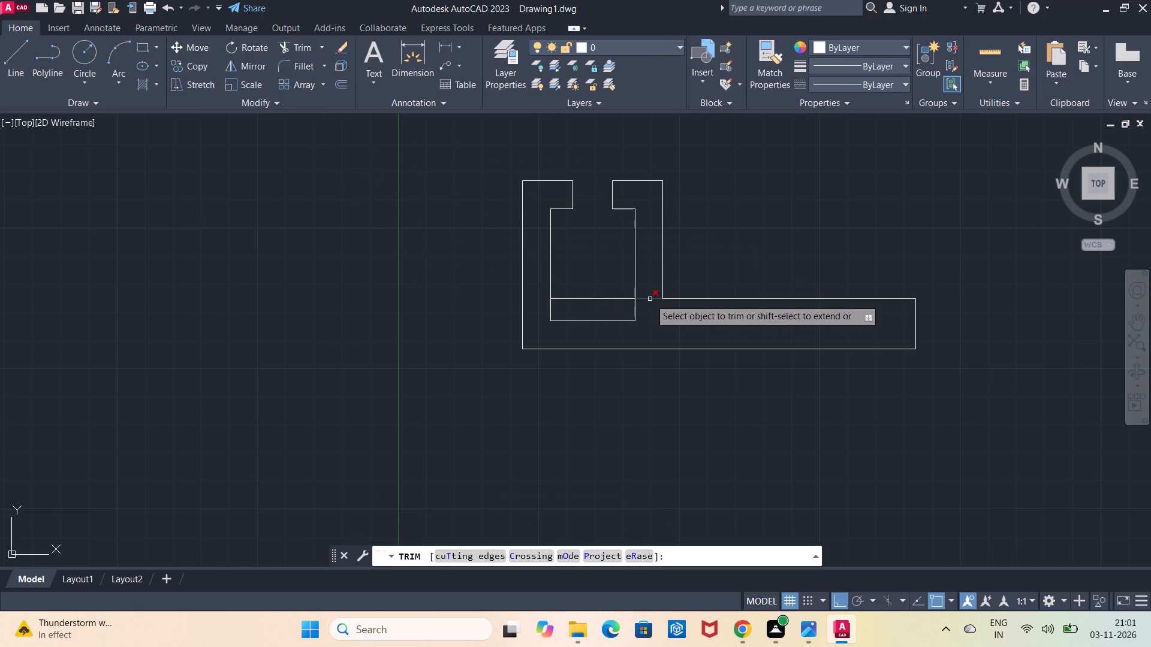
pyautogui.click(650, 299)
pyautogui.press('Escape')
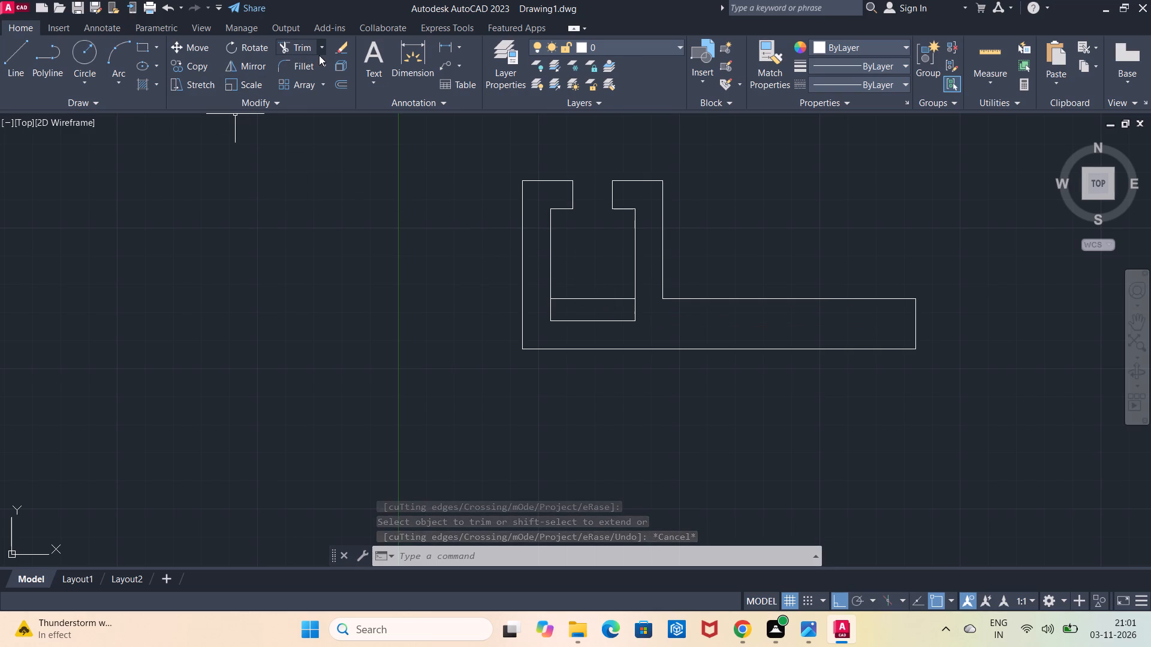
# Offset the horizontal line inside the cavity upward by 6 units.
pyautogui.click(340, 83)
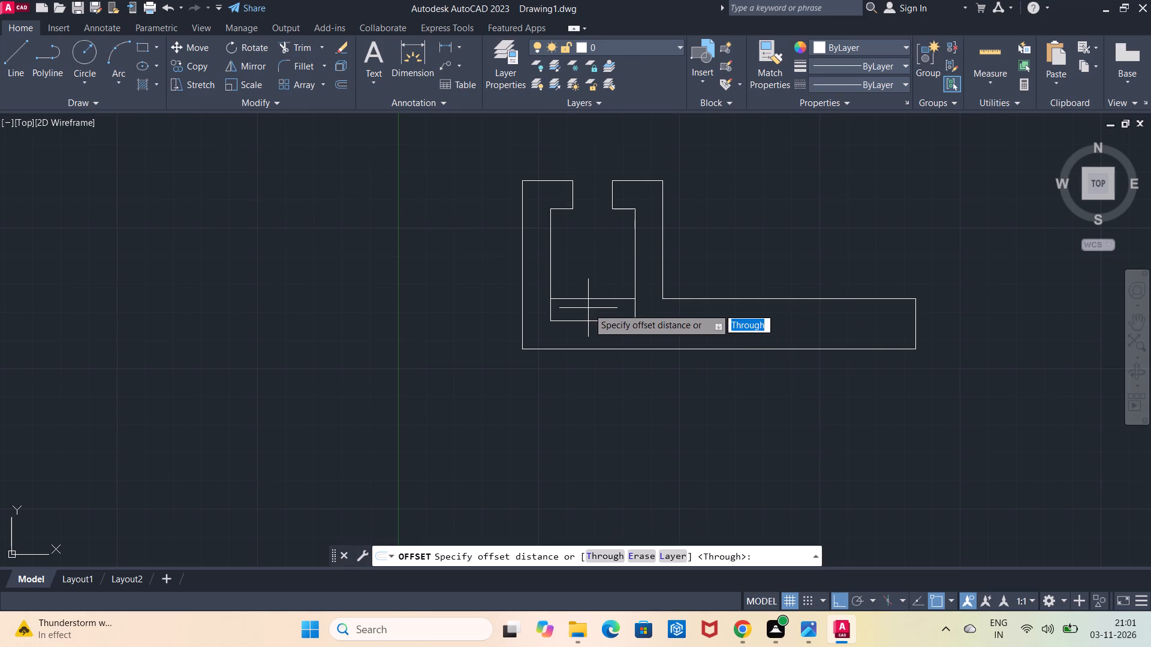
pyautogui.click(589, 298)
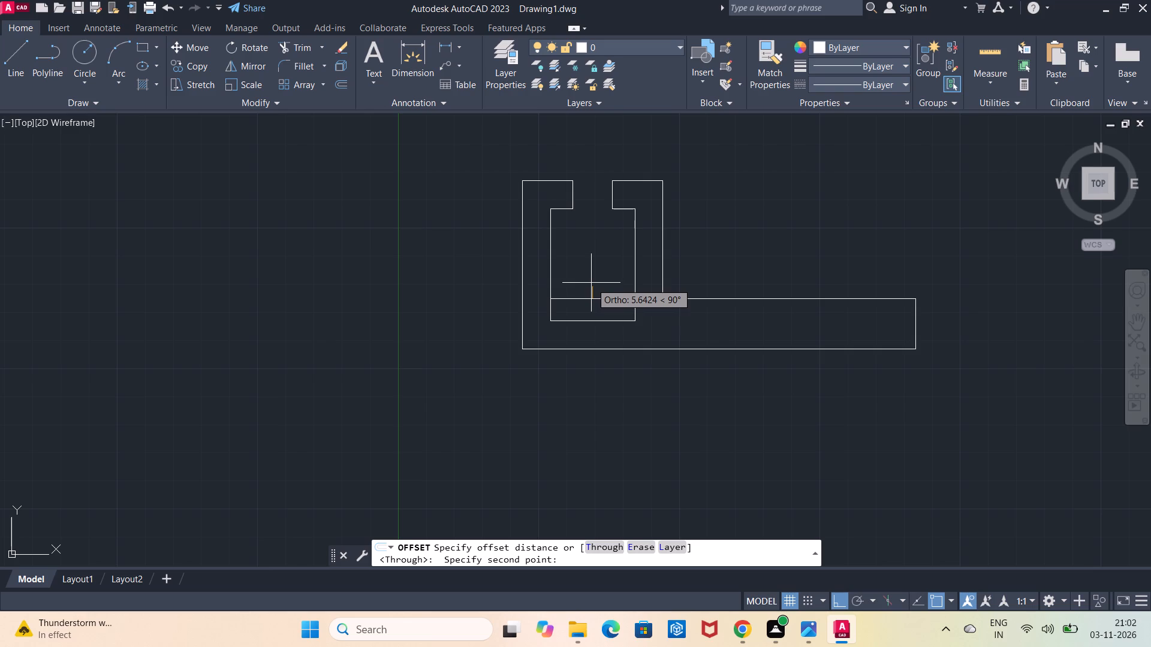
pyautogui.press('6')
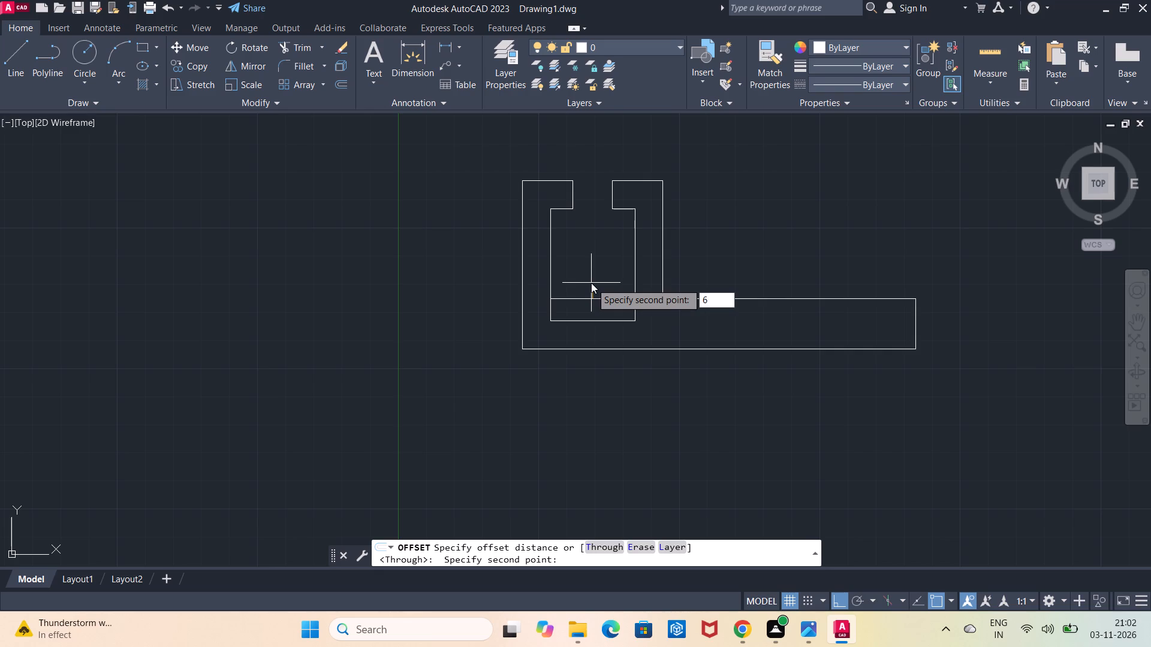
pyautogui.press('Return')
pyautogui.click(590, 299)
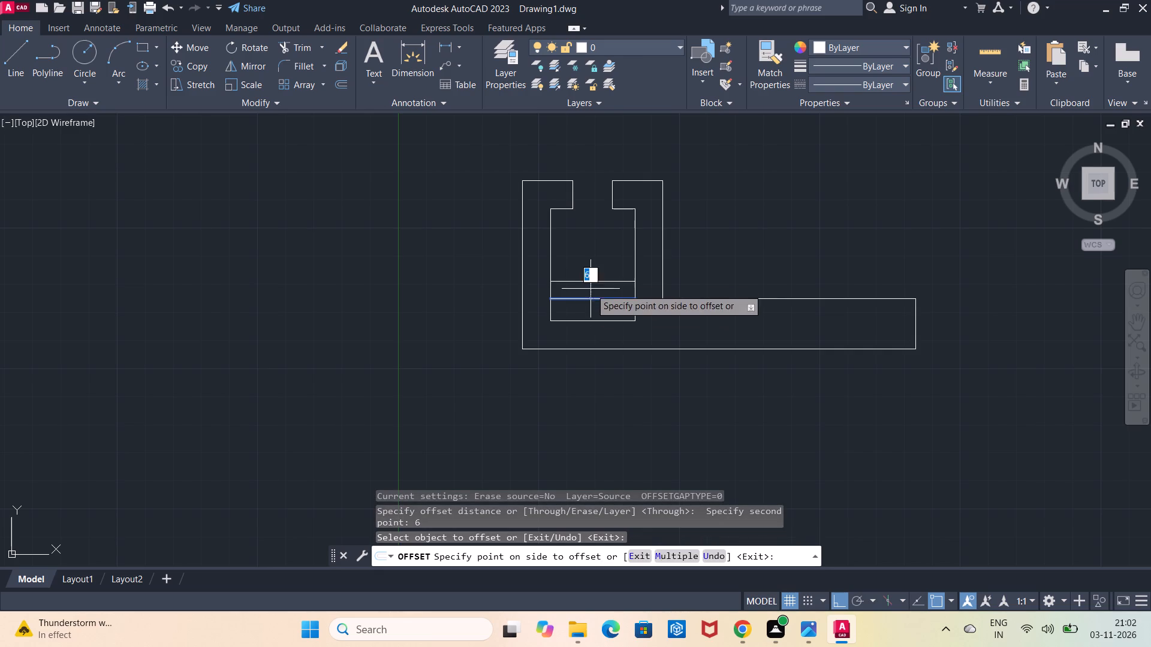
pyautogui.click(590, 275)
pyautogui.press('Escape')
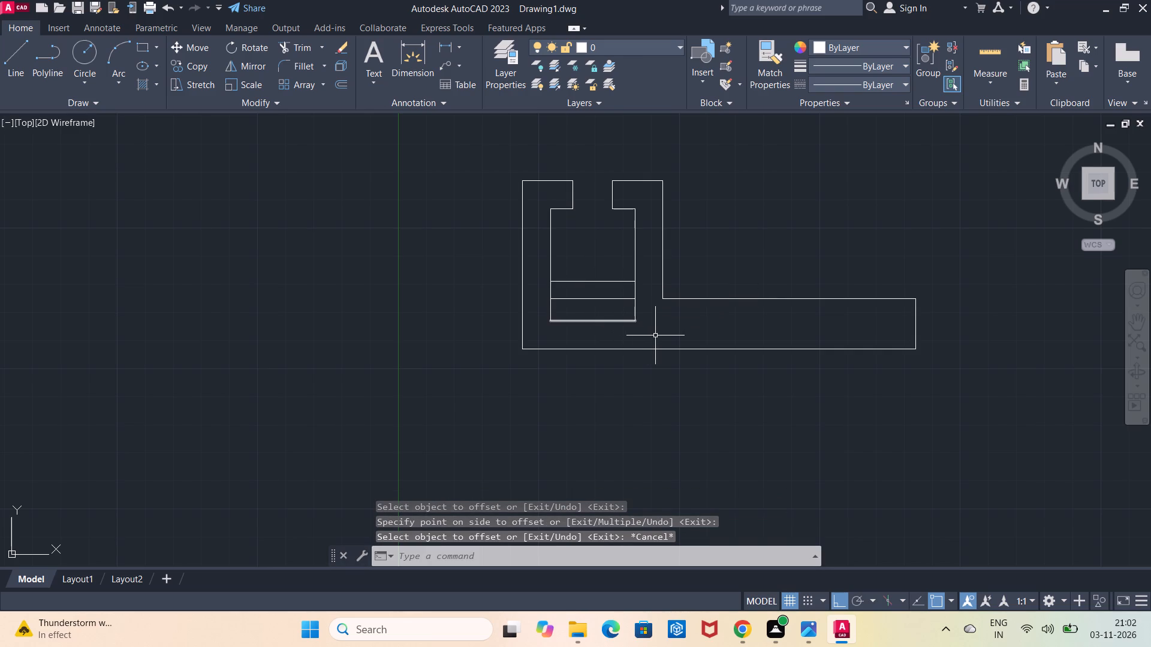
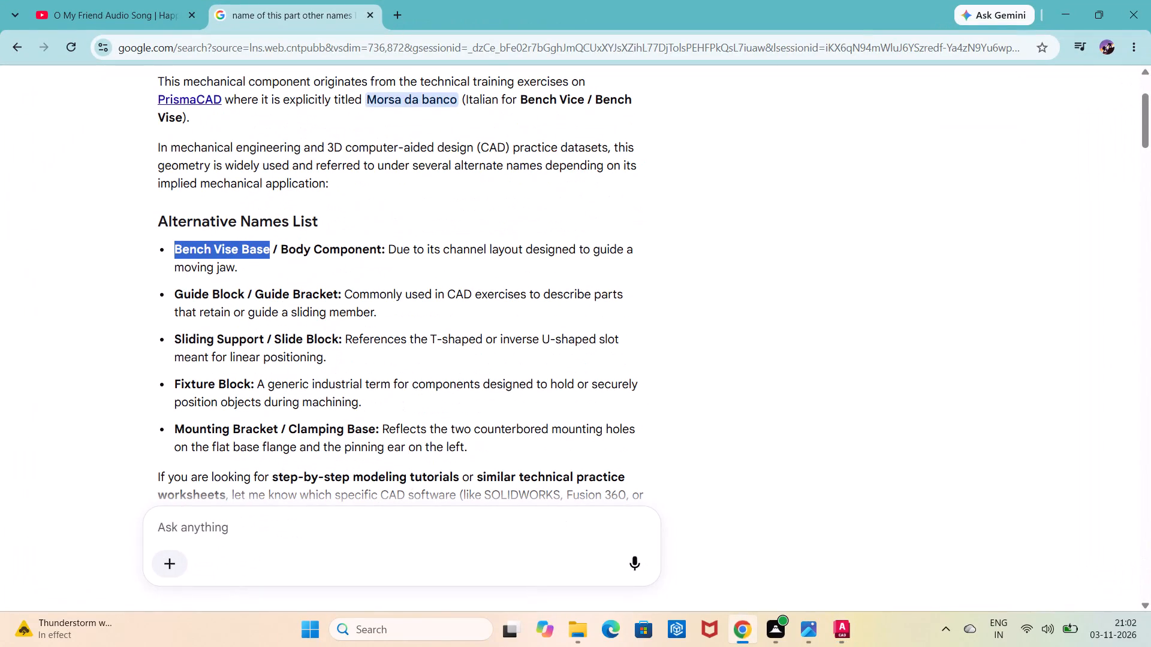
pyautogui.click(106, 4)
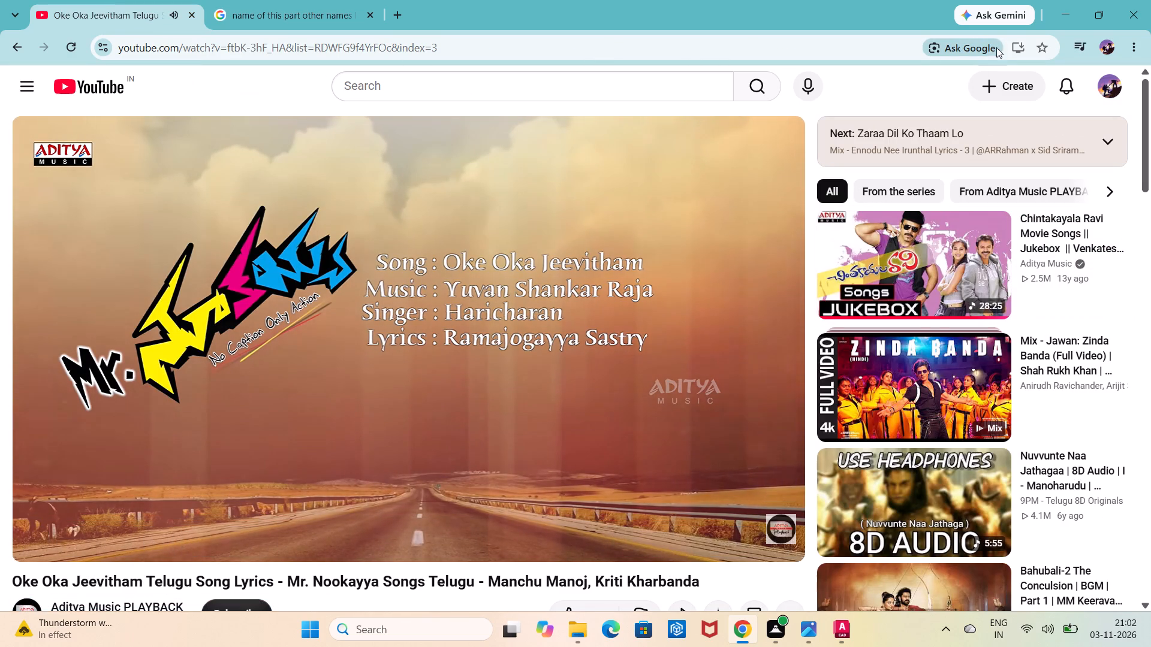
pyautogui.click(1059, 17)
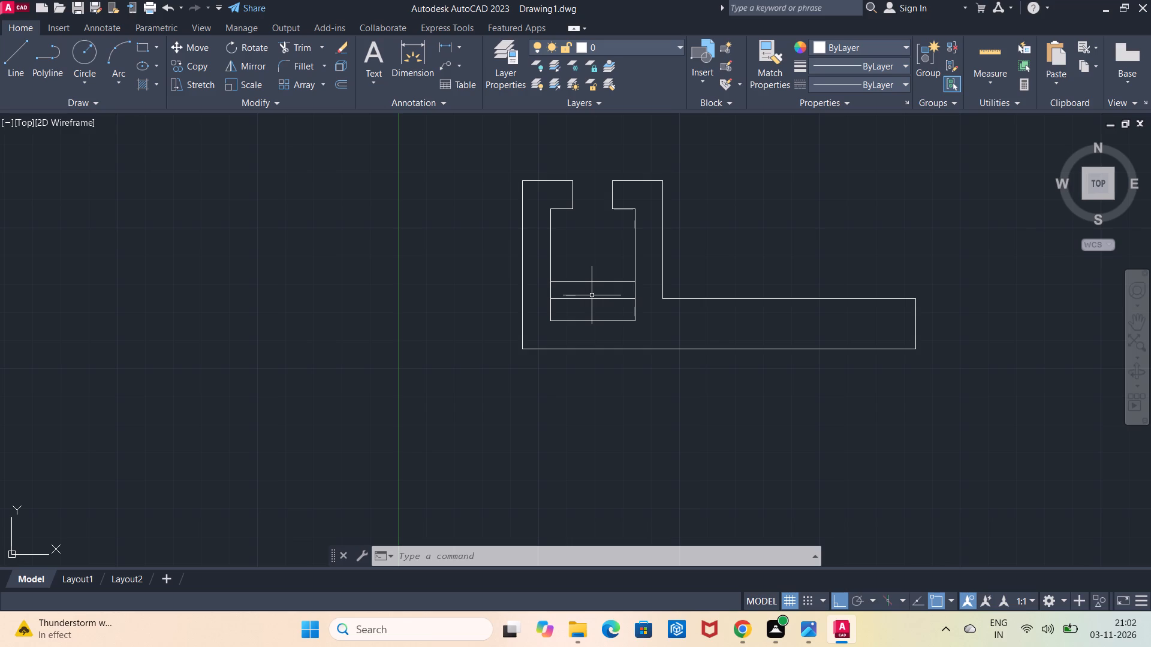
# Load the CENTER2 linetype from acadiso.lin and make it the current linetype.
pyautogui.click(822, 84)
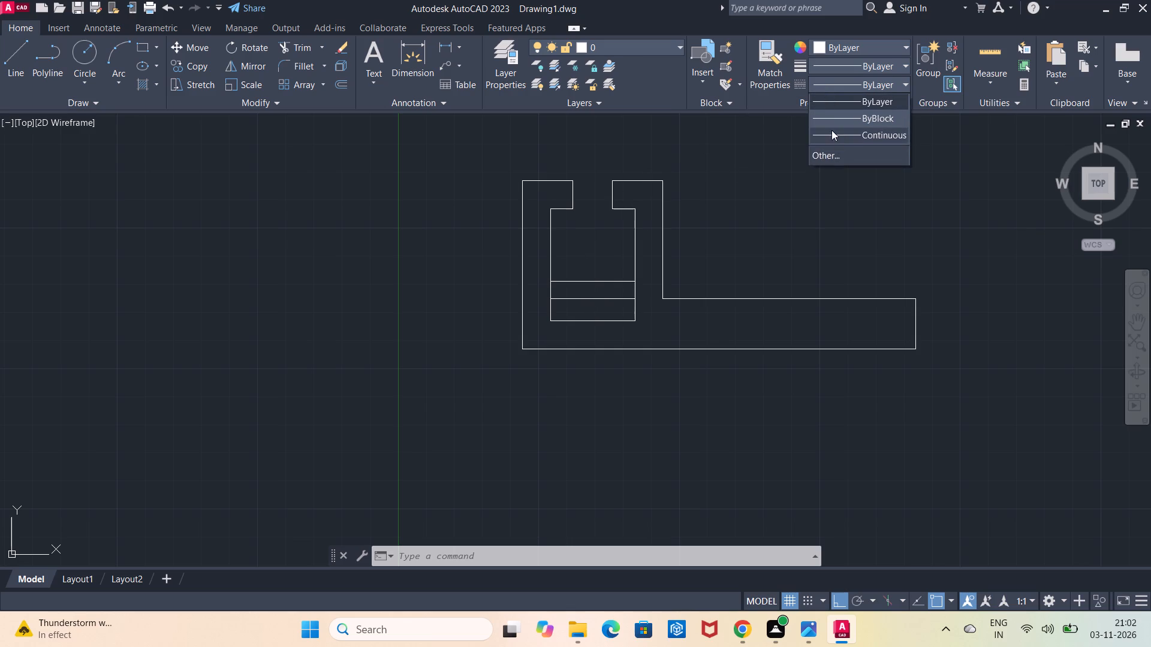
pyautogui.click(839, 162)
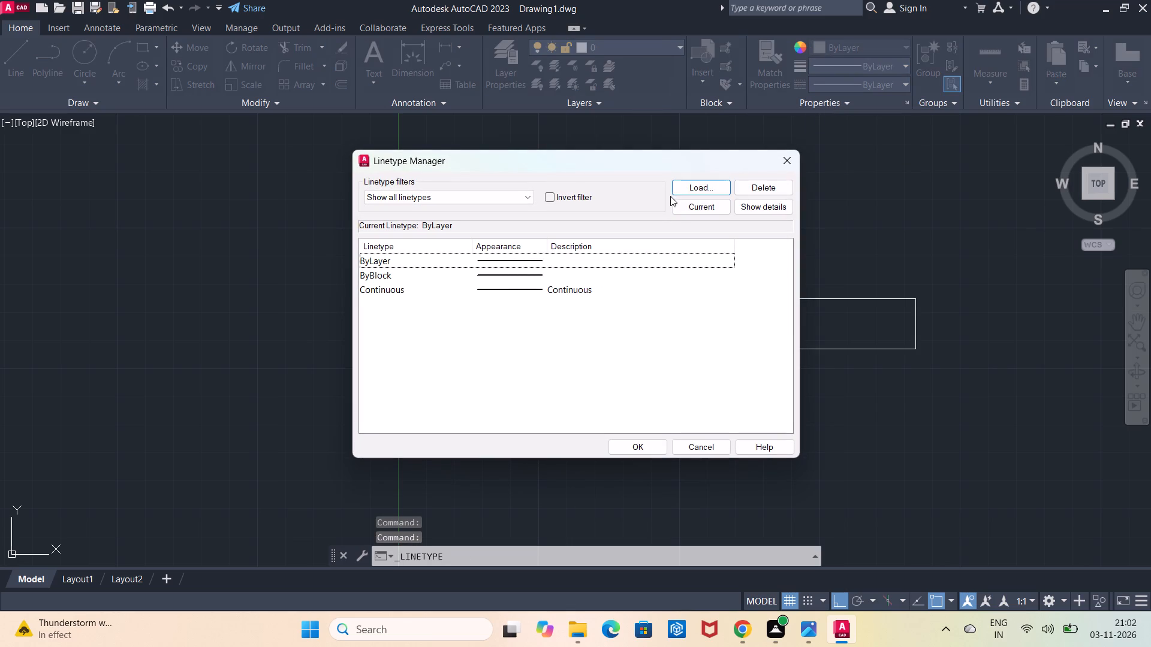
pyautogui.click(679, 188)
pyautogui.scroll(1, 478, 318)
pyautogui.scroll(-2, 478, 318)
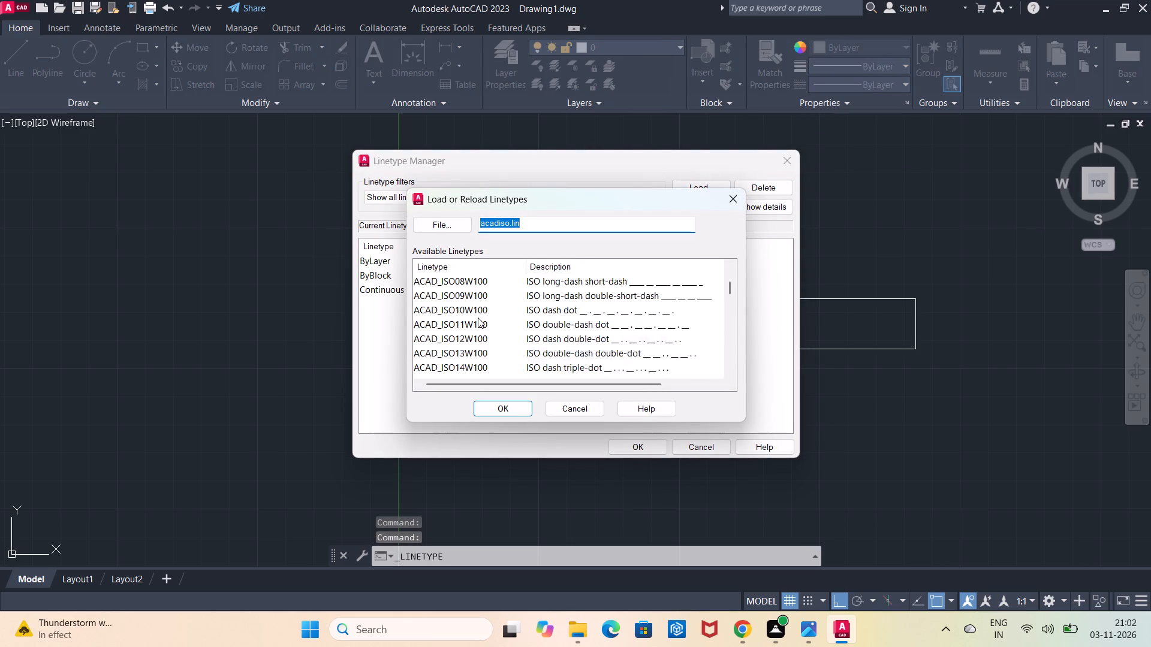
pyautogui.scroll(-2, 478, 318)
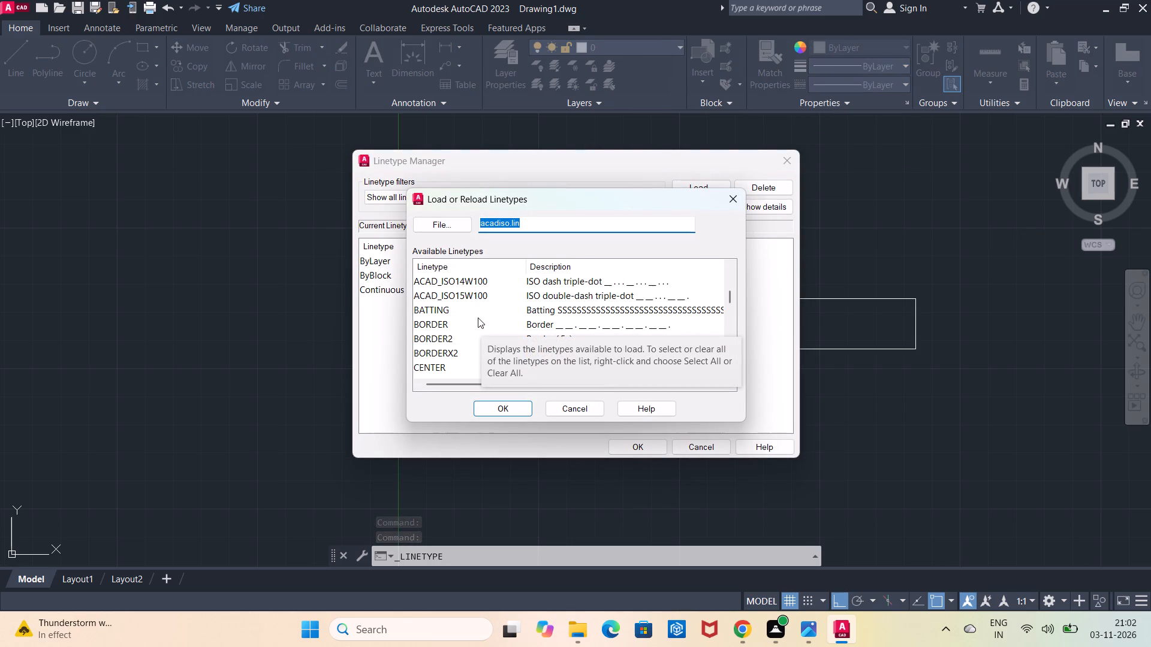
pyautogui.scroll(-1, 478, 318)
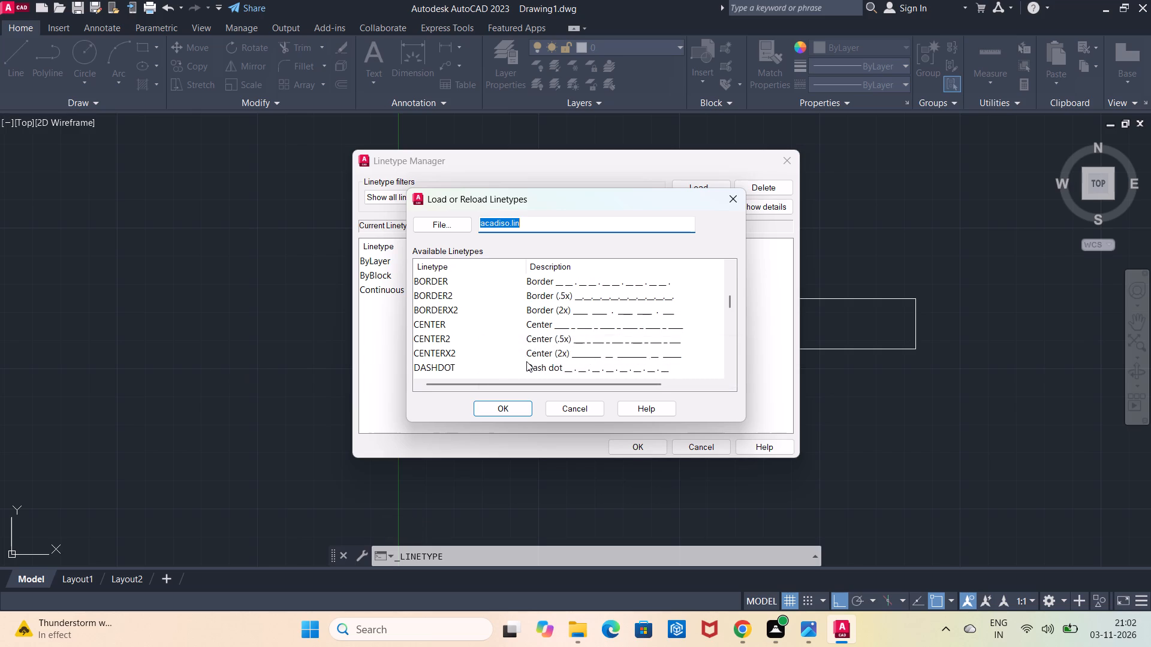
pyautogui.click(560, 341)
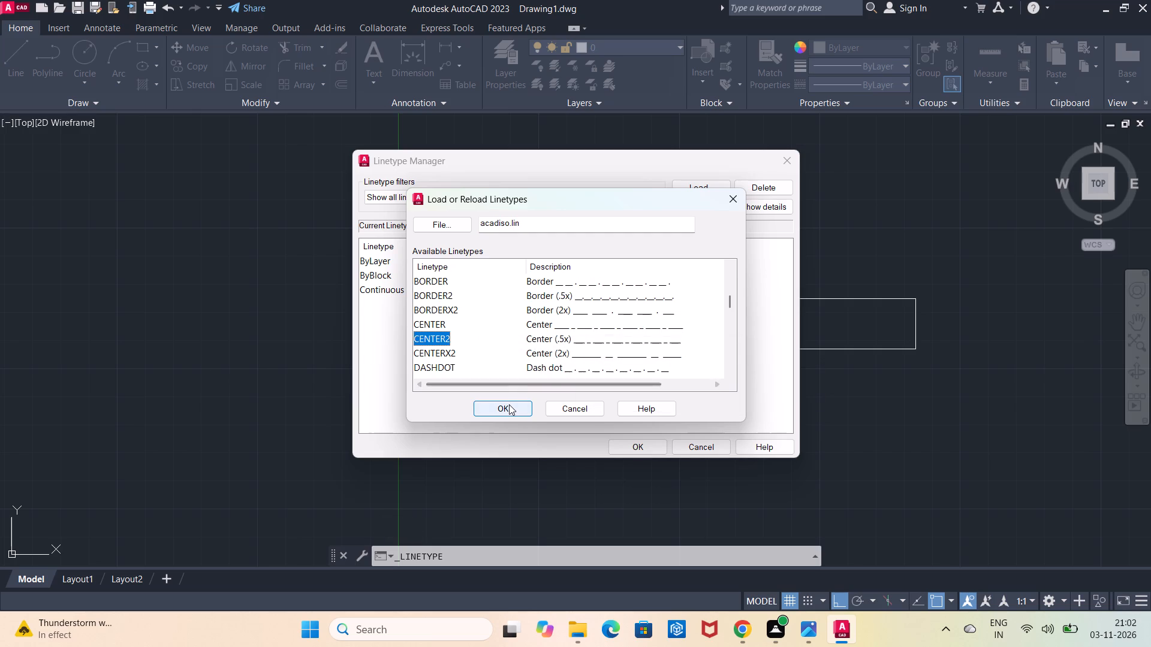
pyautogui.click(509, 404)
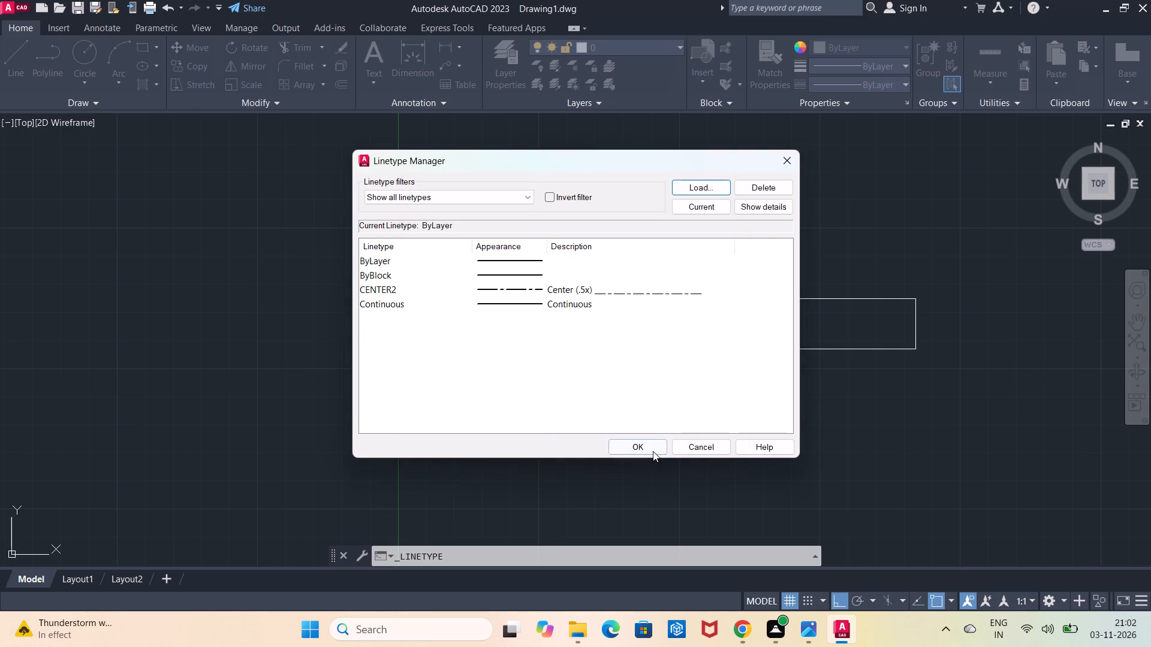
pyautogui.click(652, 451)
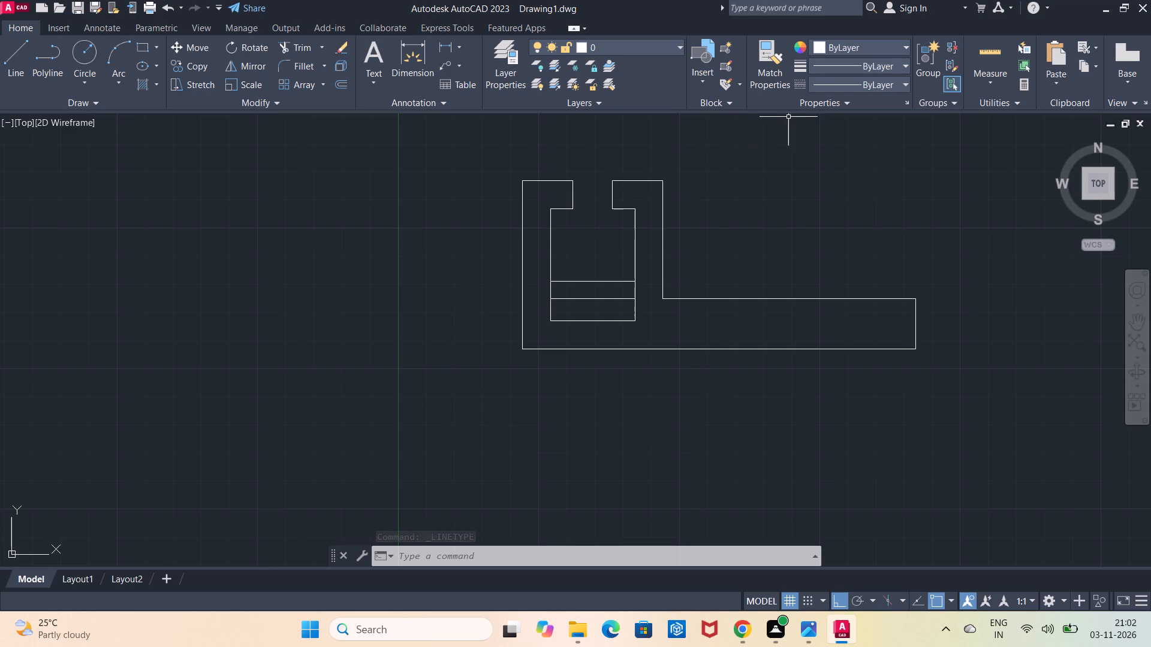
pyautogui.click(824, 84)
pyautogui.click(827, 134)
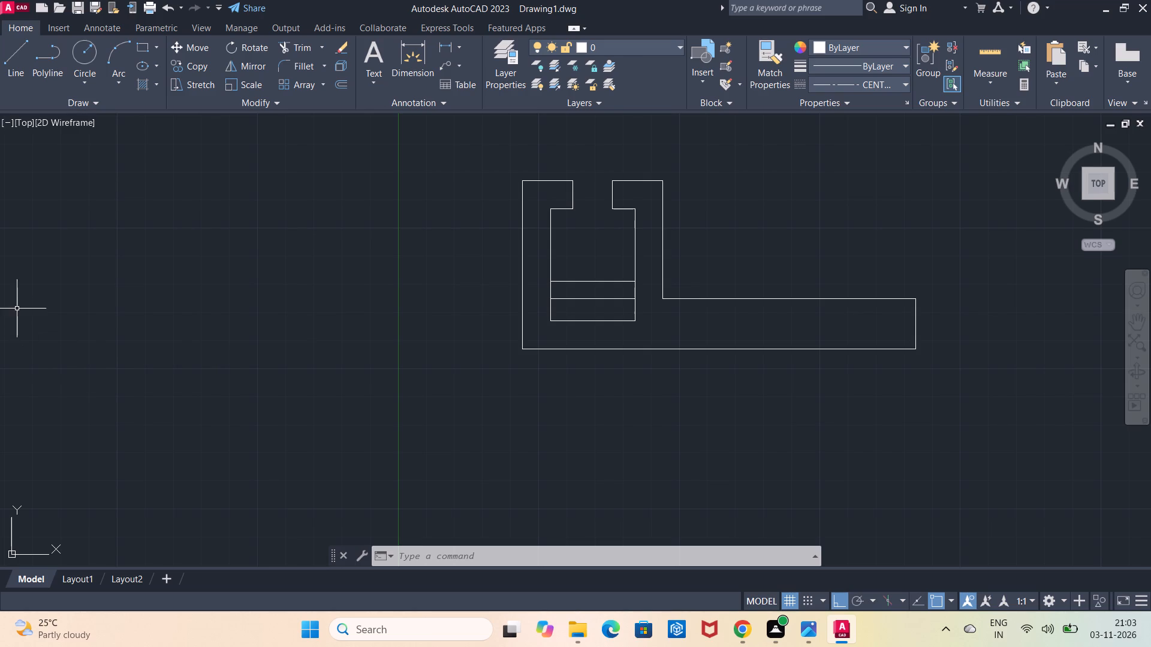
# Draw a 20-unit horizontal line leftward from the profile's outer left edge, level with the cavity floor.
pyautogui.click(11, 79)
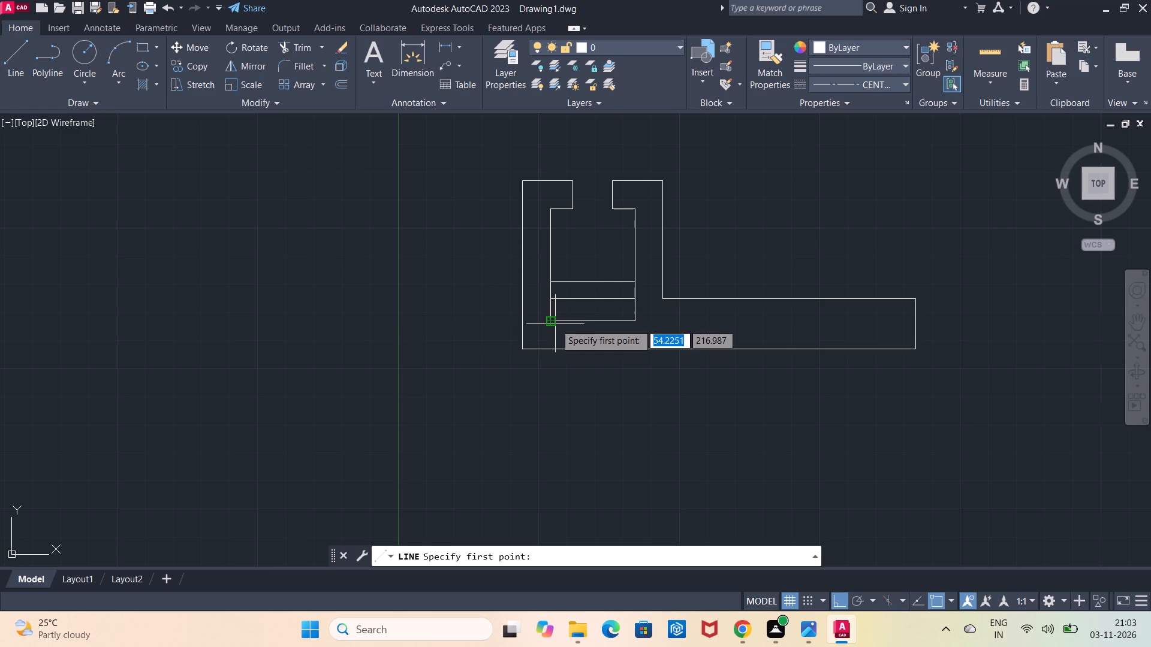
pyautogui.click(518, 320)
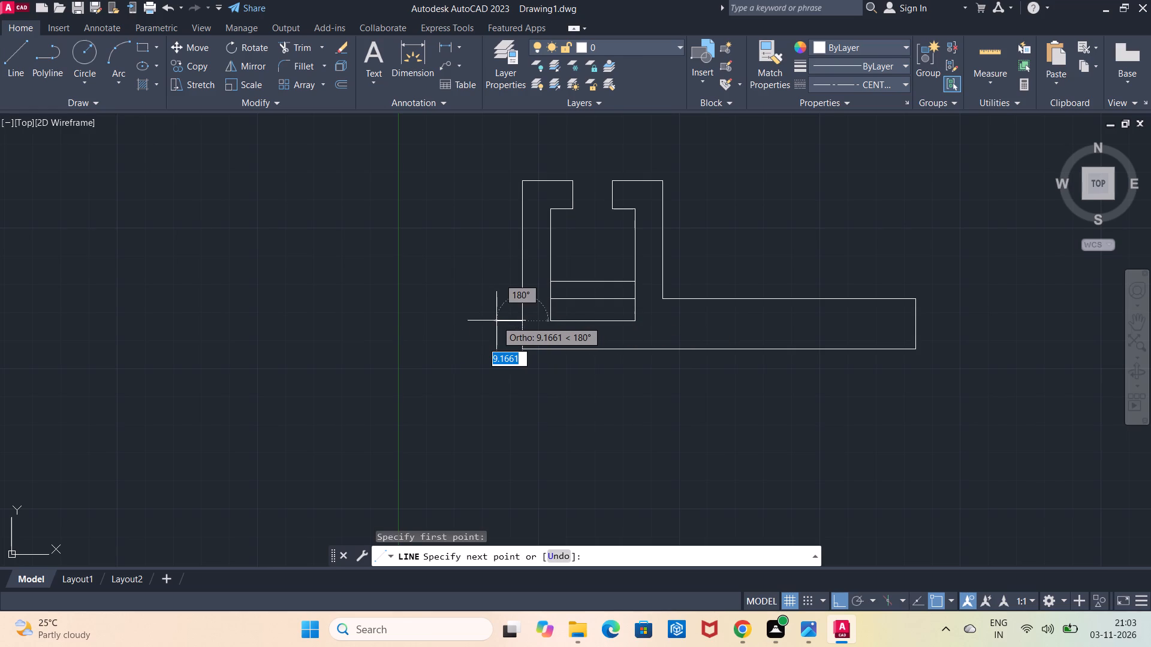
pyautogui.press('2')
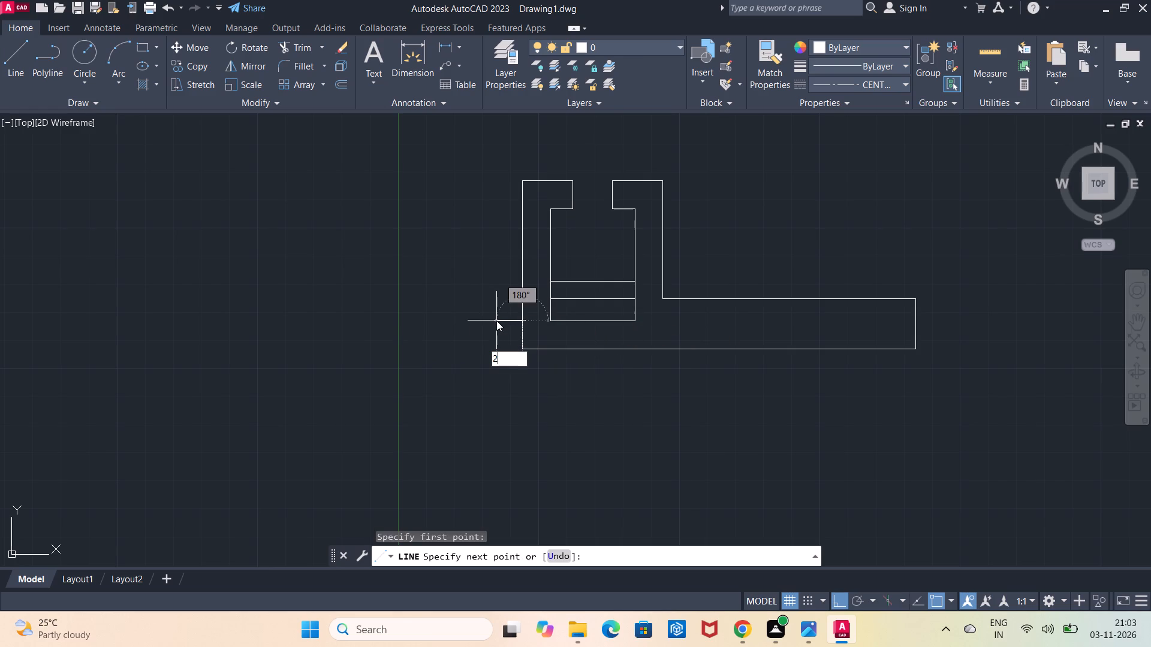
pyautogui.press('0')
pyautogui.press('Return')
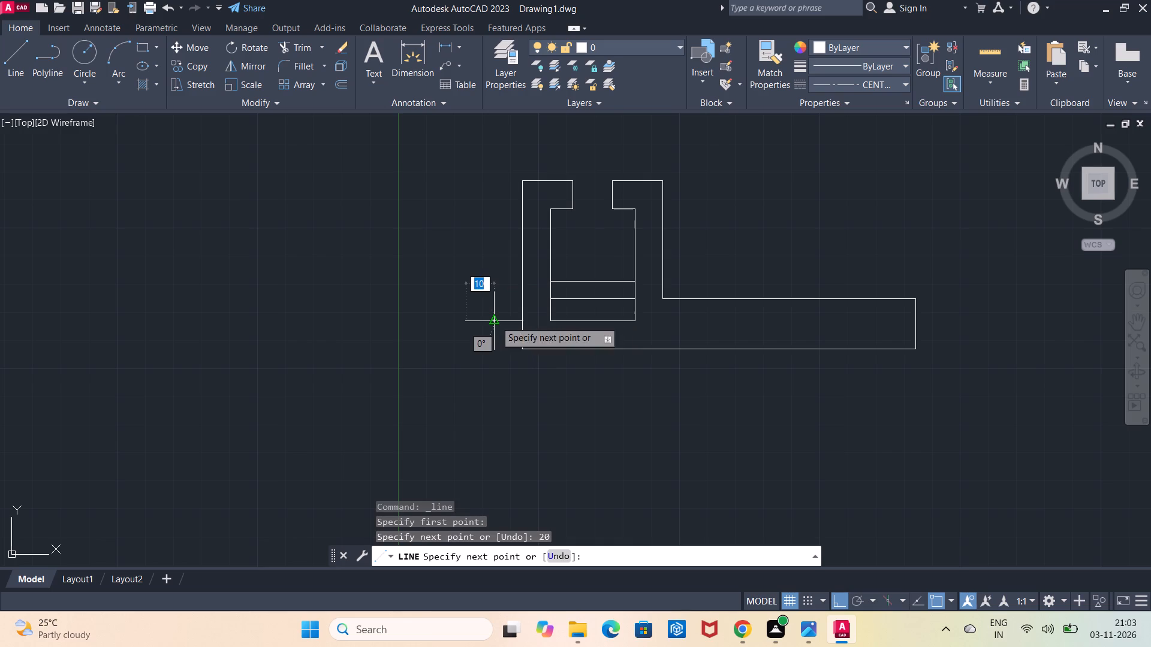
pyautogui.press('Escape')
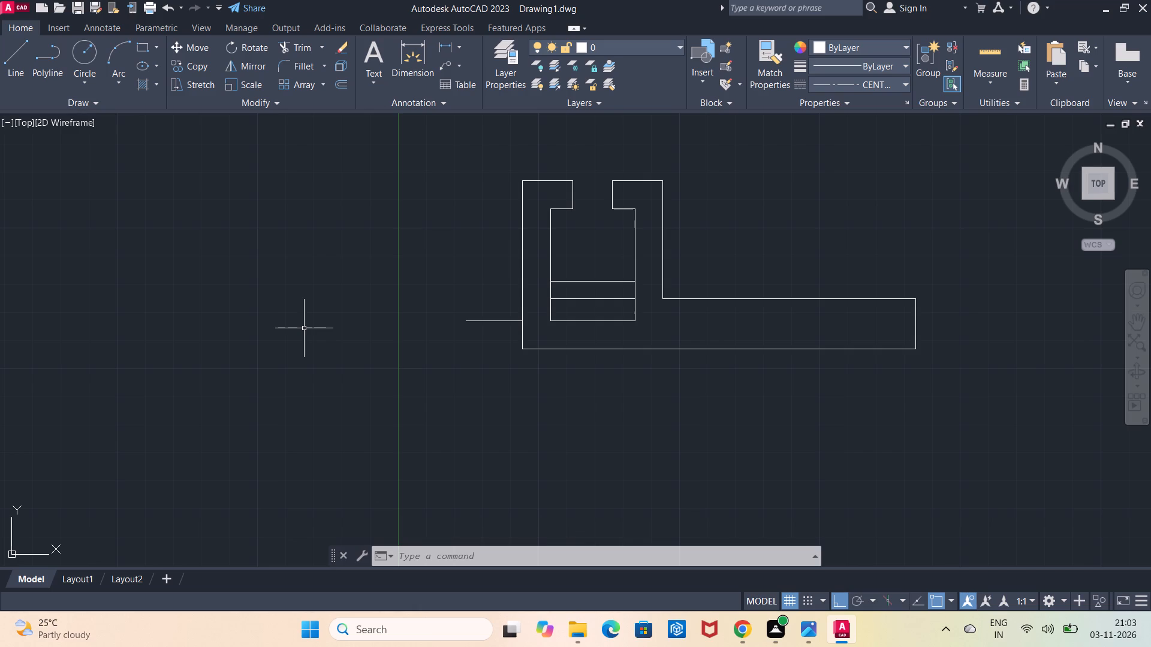
# Set the current linetype back to ByLayer.
pyautogui.click(819, 77)
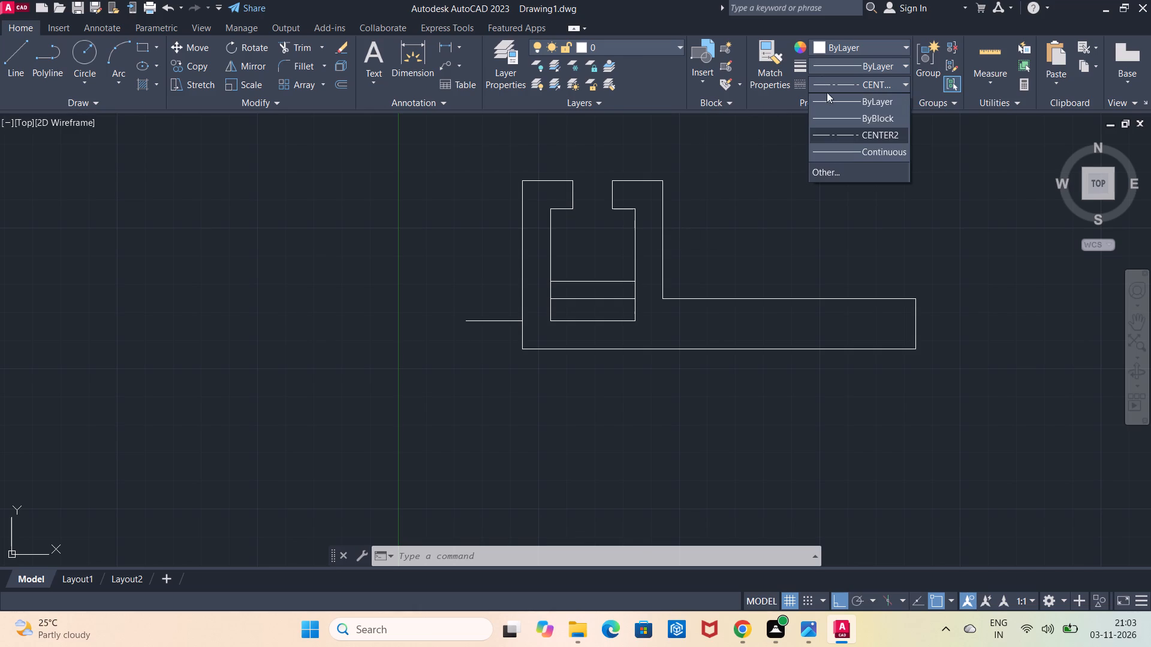
pyautogui.click(830, 100)
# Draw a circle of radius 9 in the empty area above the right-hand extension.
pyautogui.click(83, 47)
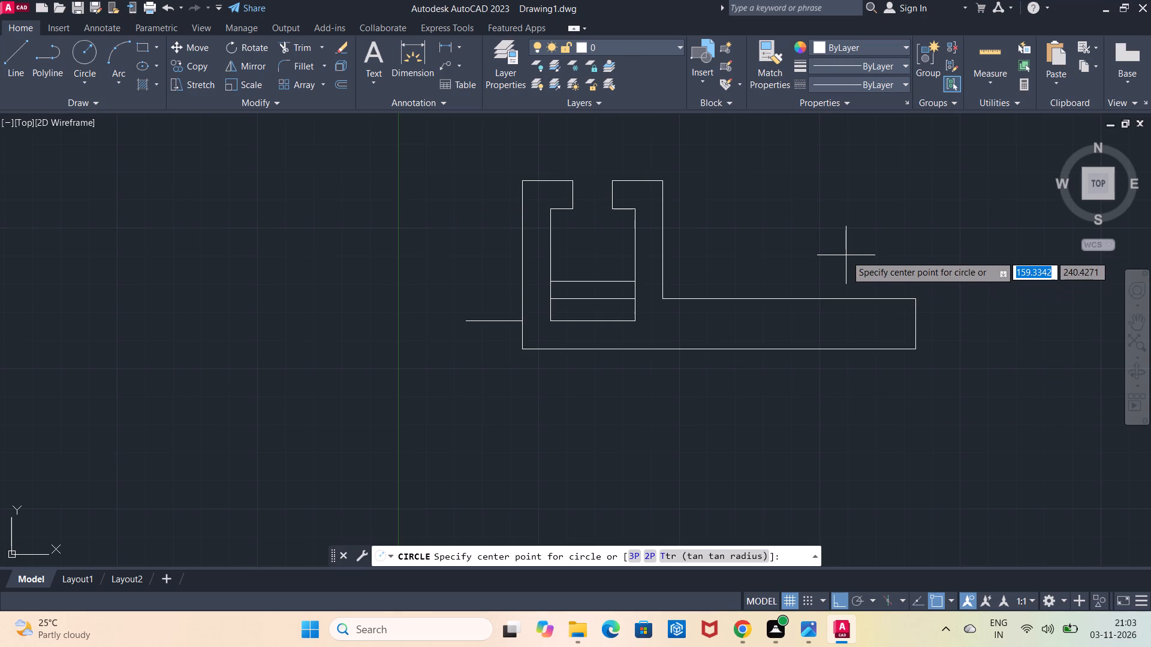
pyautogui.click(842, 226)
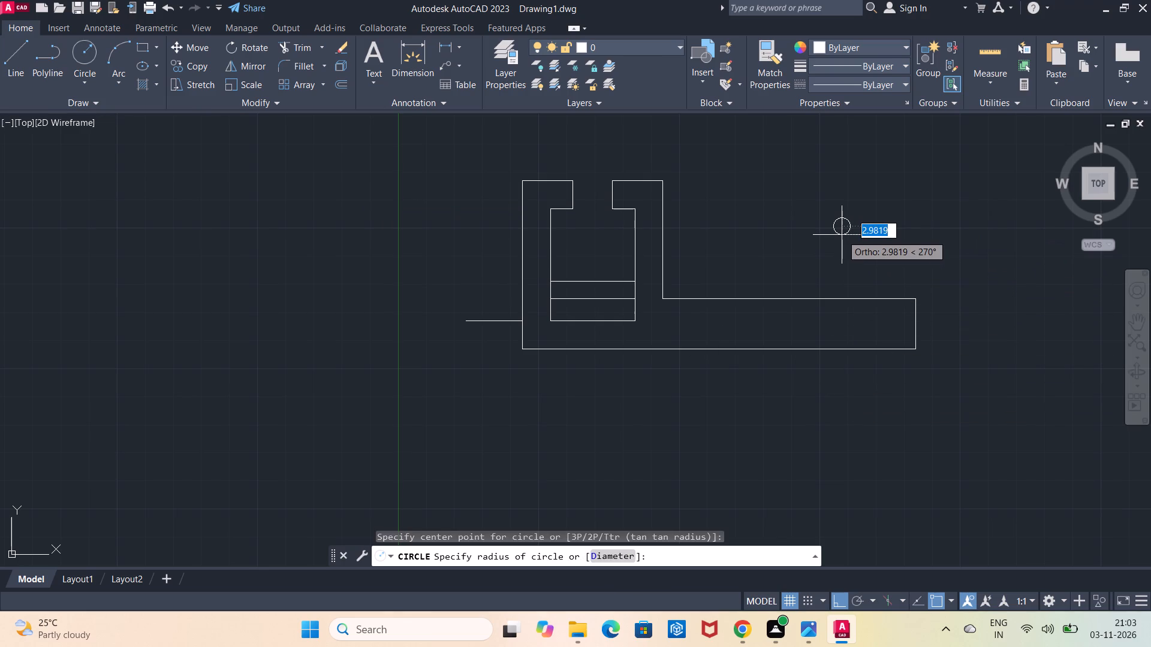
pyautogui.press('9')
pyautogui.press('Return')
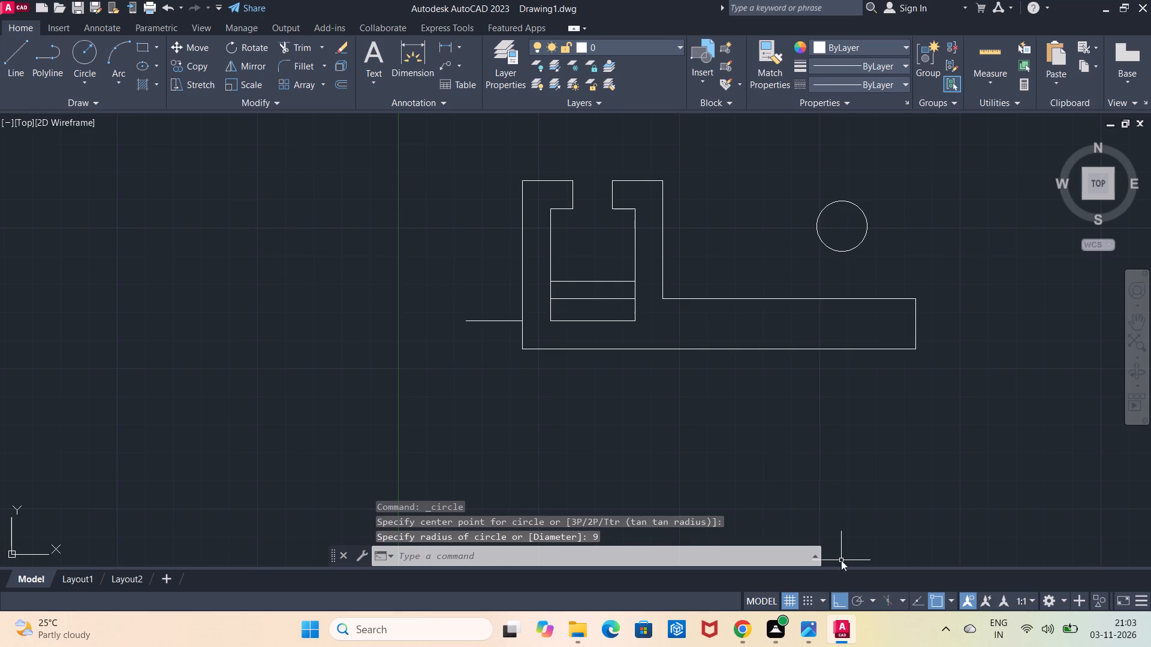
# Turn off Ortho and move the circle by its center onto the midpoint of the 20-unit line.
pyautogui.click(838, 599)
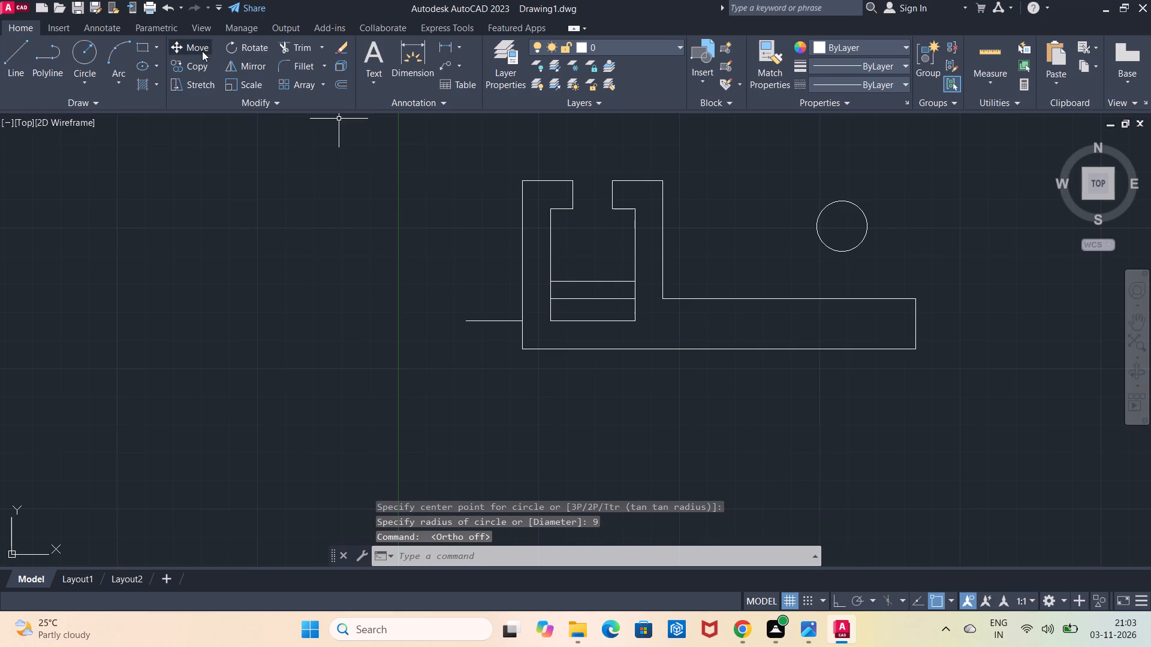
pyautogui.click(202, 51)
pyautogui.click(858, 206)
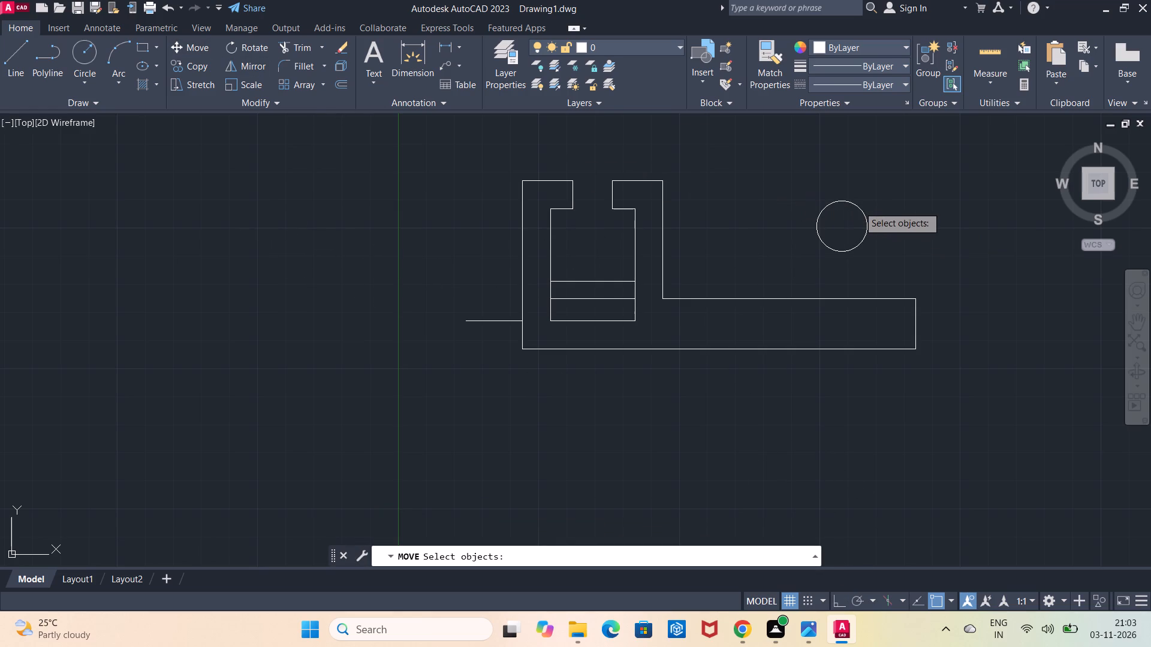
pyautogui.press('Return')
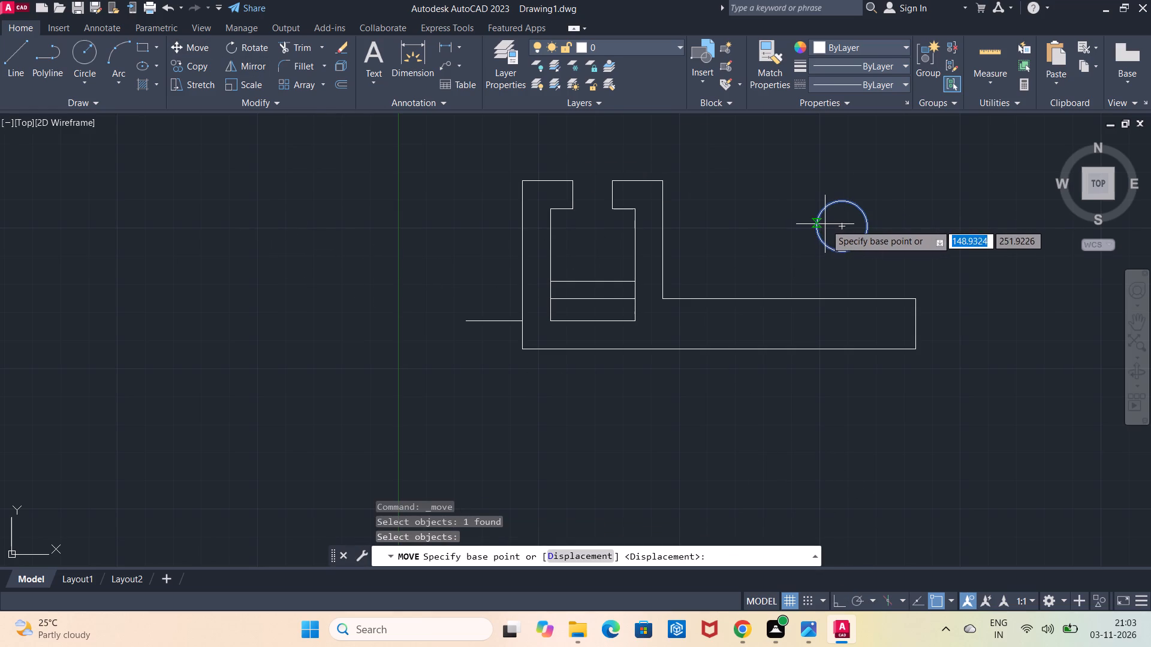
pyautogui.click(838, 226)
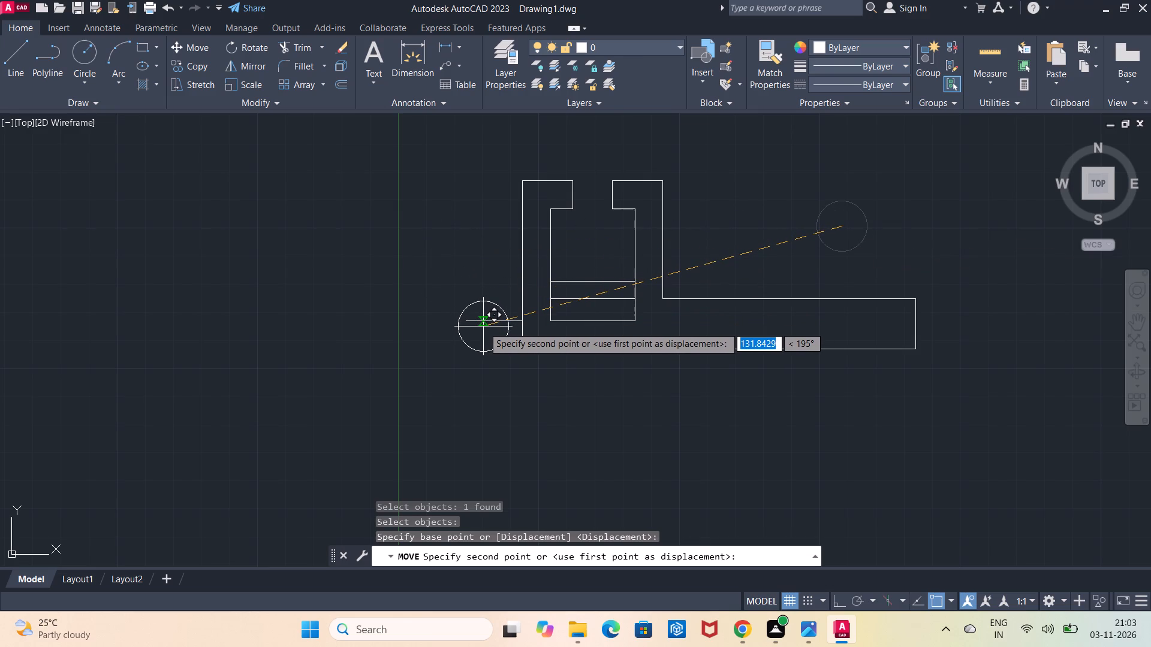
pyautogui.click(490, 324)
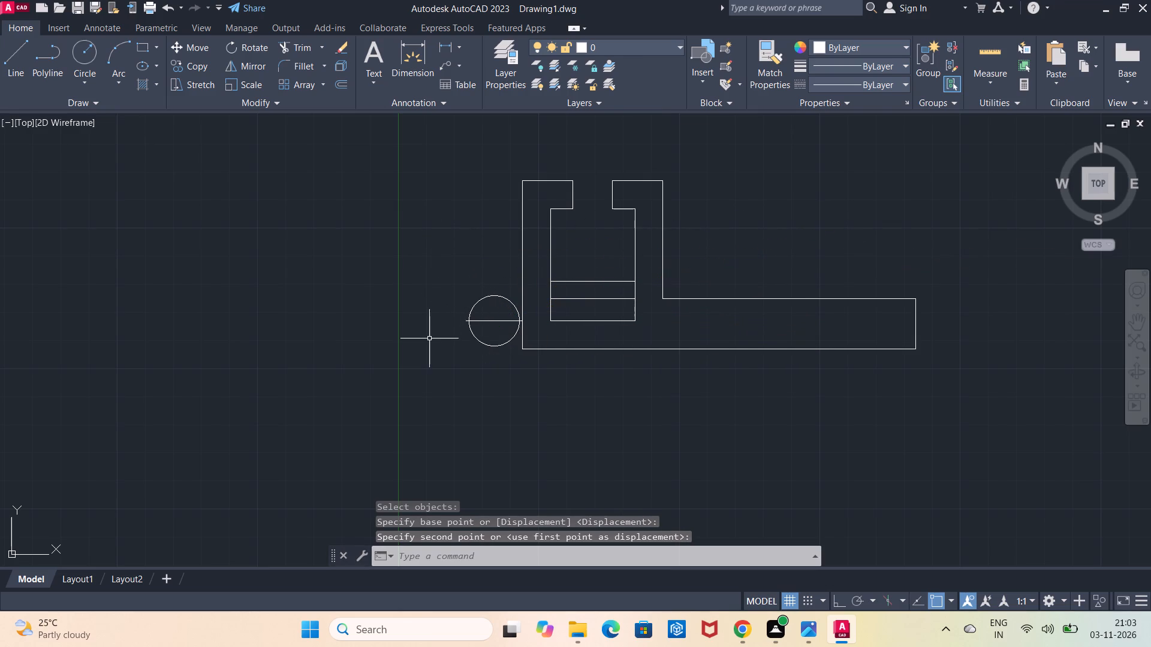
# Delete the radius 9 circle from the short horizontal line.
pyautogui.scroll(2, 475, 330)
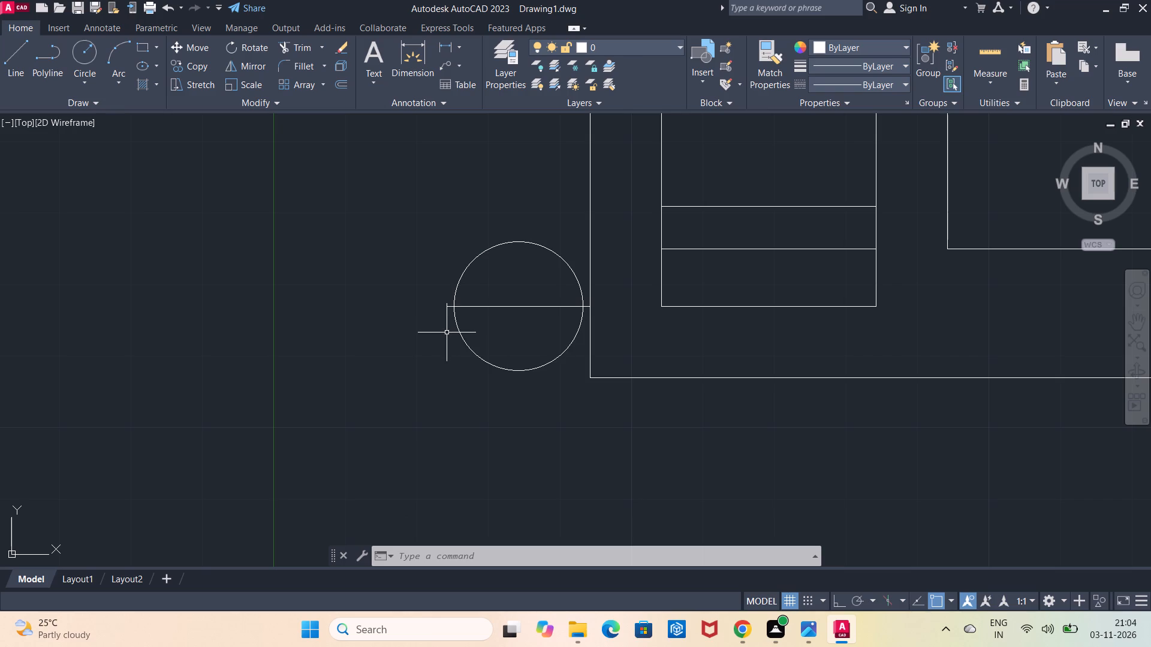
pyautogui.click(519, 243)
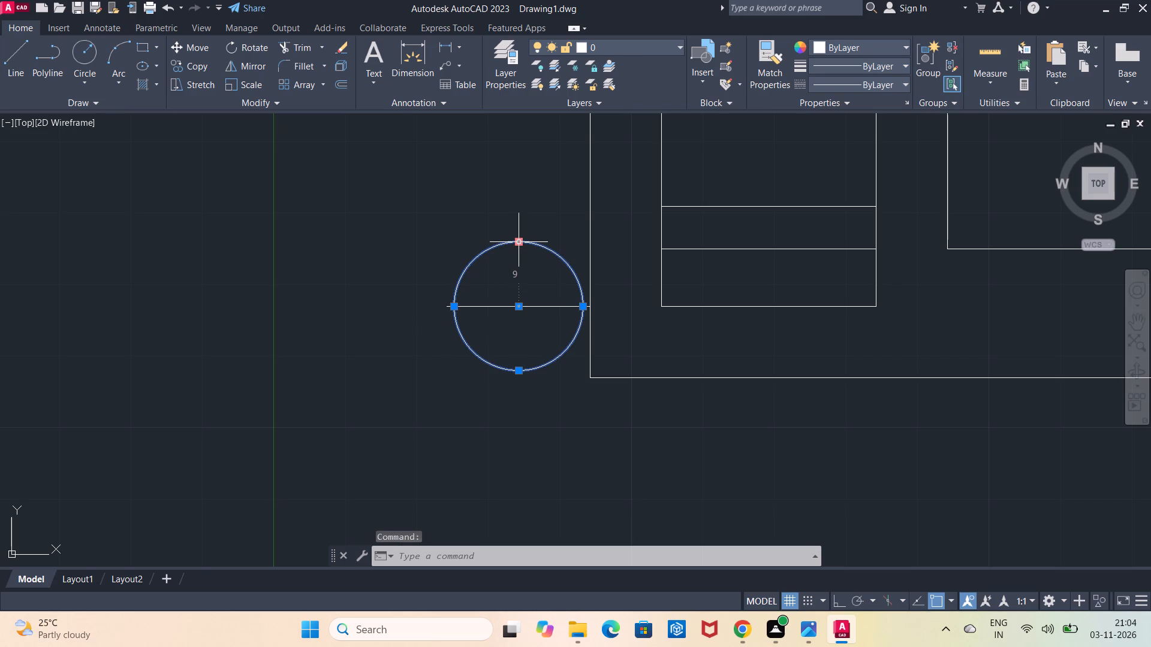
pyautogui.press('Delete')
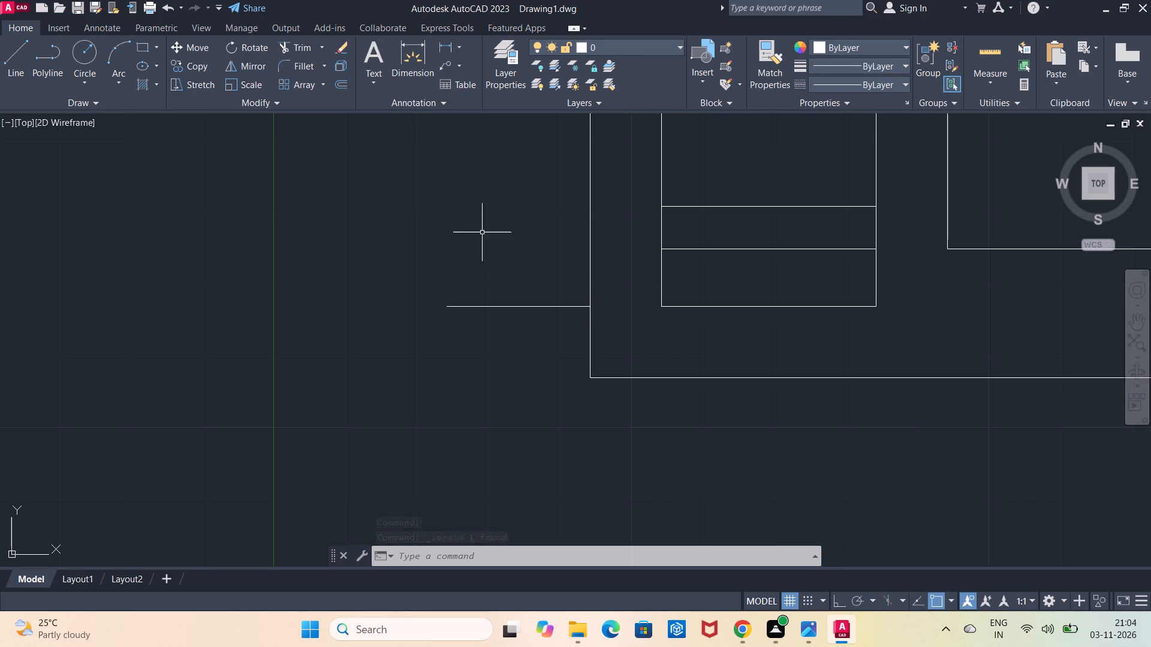
# Check the vertical distance from the short line's right end to the profile's lower-left corner with a linear dimension.
pyautogui.click(442, 45)
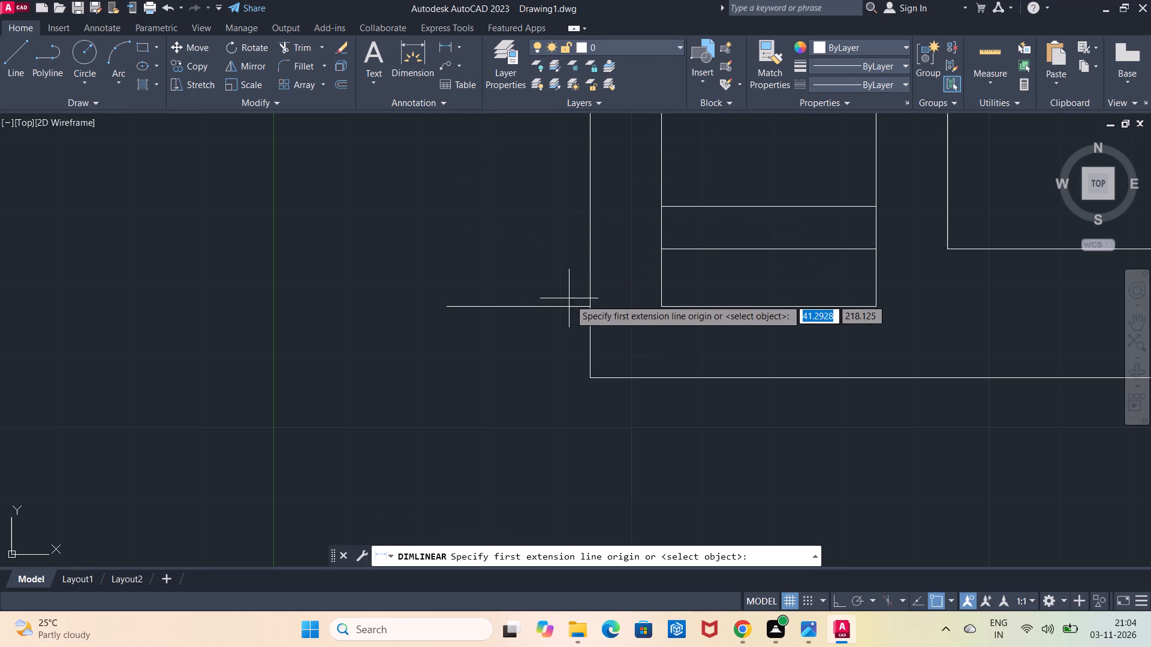
pyautogui.click(590, 309)
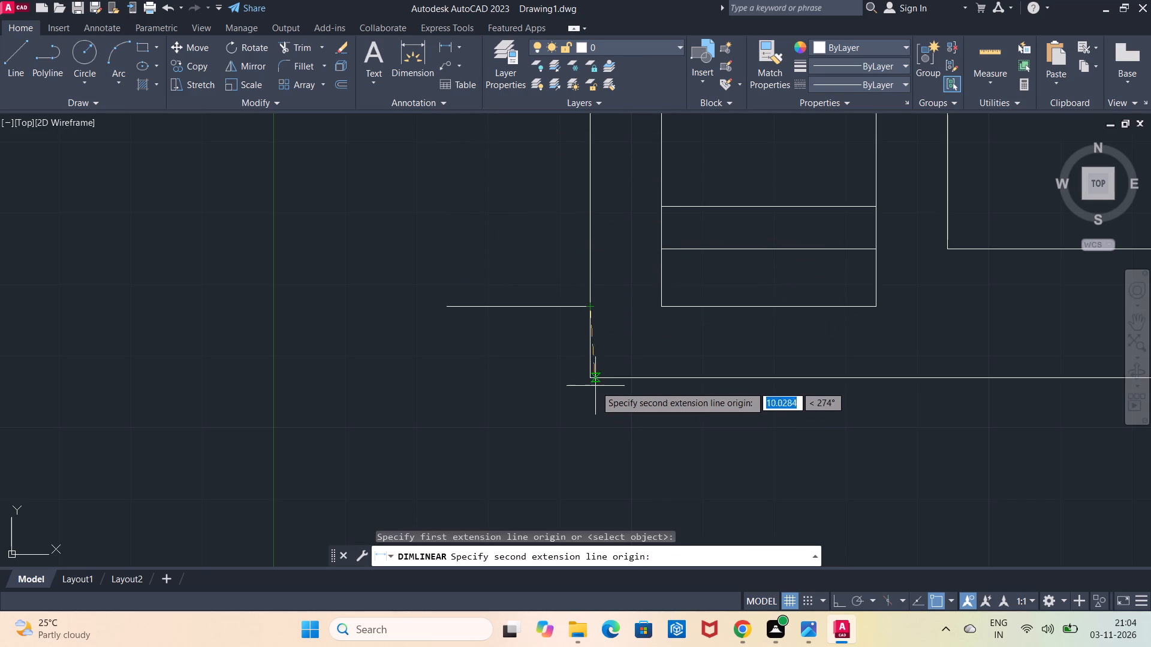
pyautogui.click(589, 377)
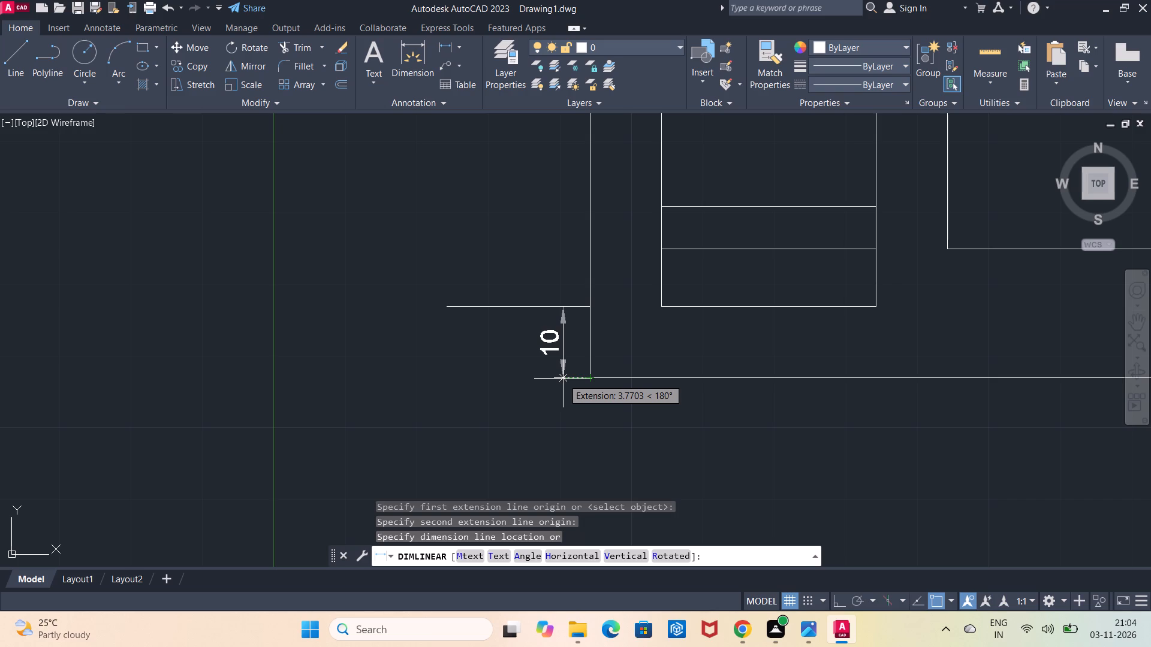
pyautogui.press('Escape')
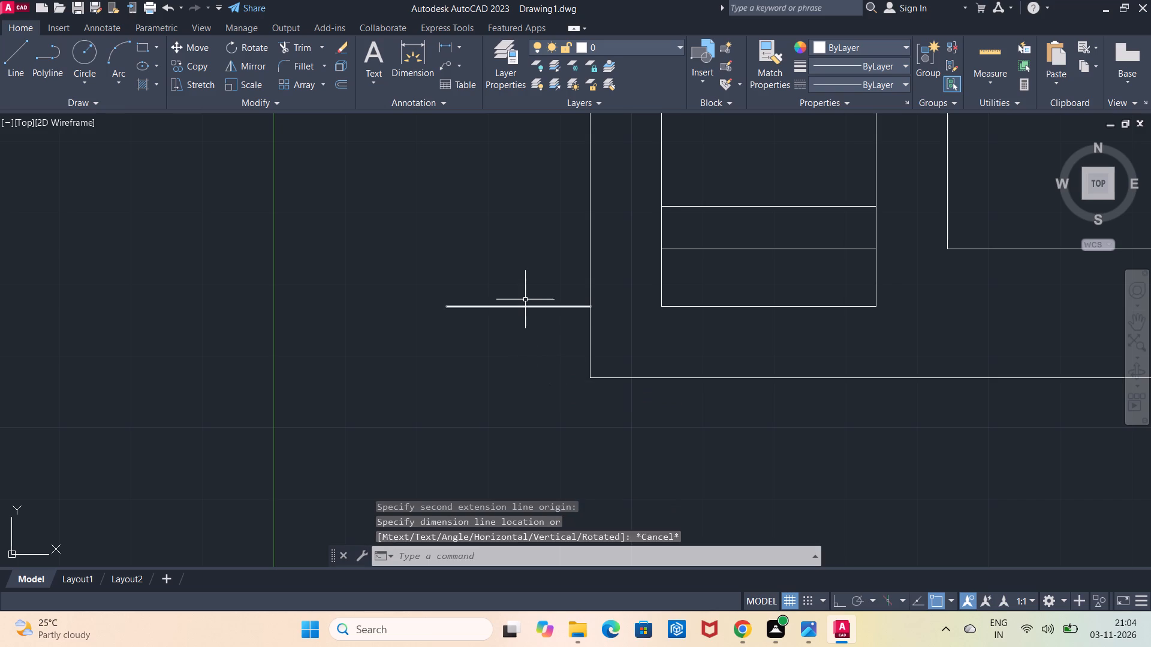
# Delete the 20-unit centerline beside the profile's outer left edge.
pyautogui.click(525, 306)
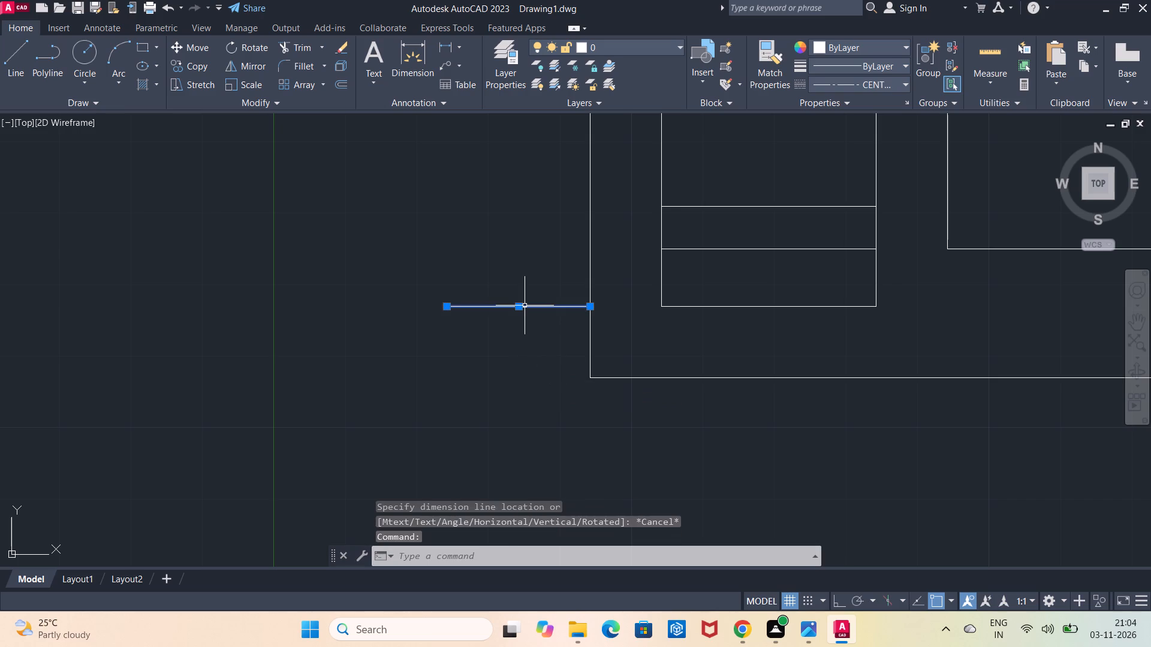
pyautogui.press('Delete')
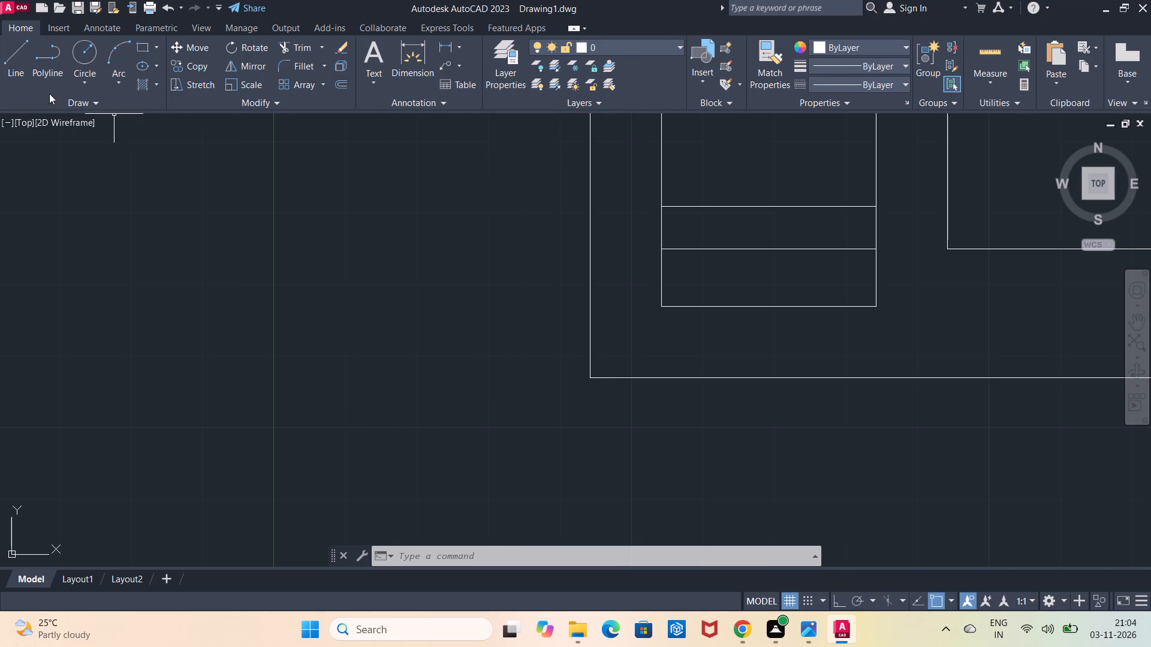
# Draw a 20-unit horizontal line outward to the left from the profile's lower-left corner.
pyautogui.click(20, 80)
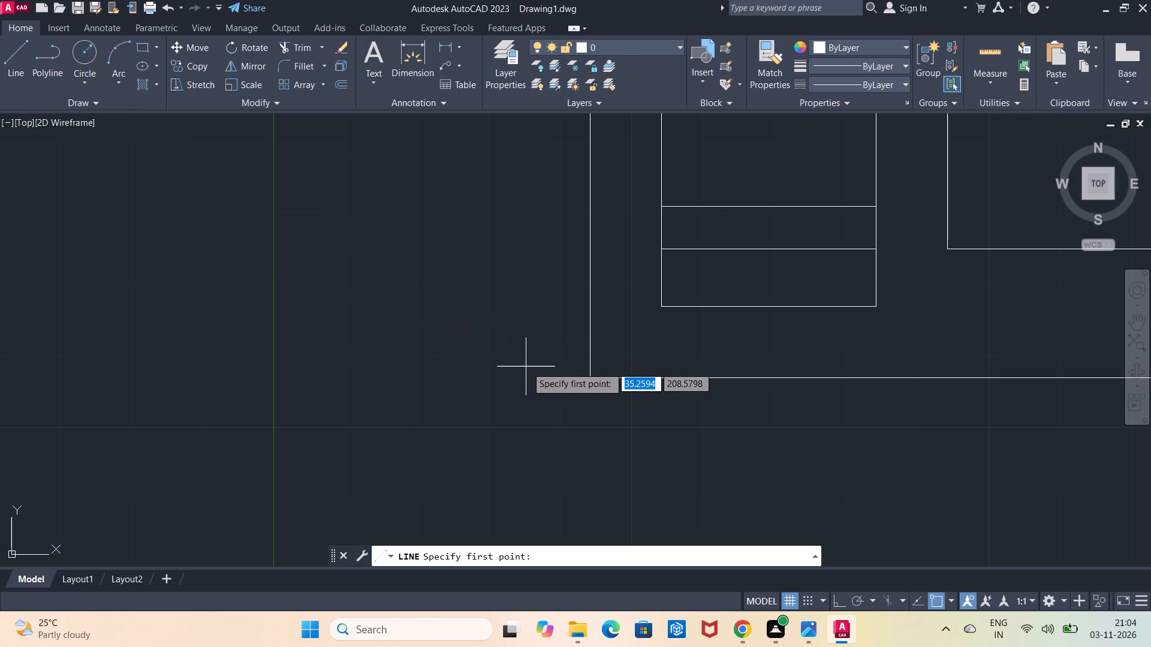
pyautogui.click(586, 379)
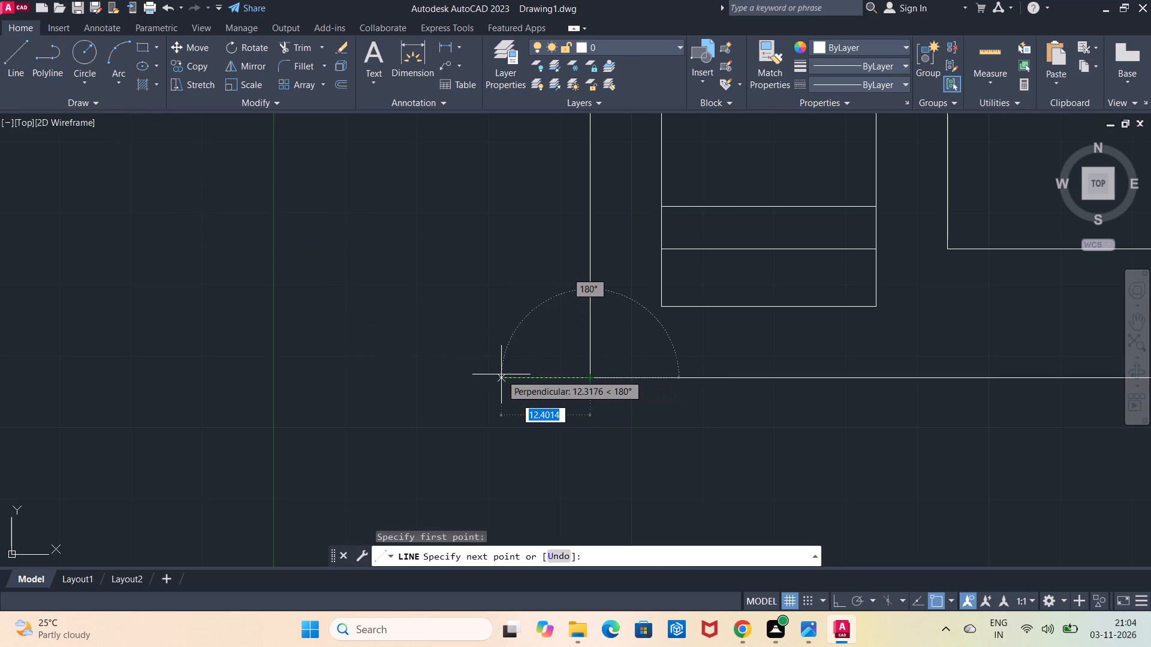
pyautogui.press('2')
pyautogui.press('0')
pyautogui.press('Return')
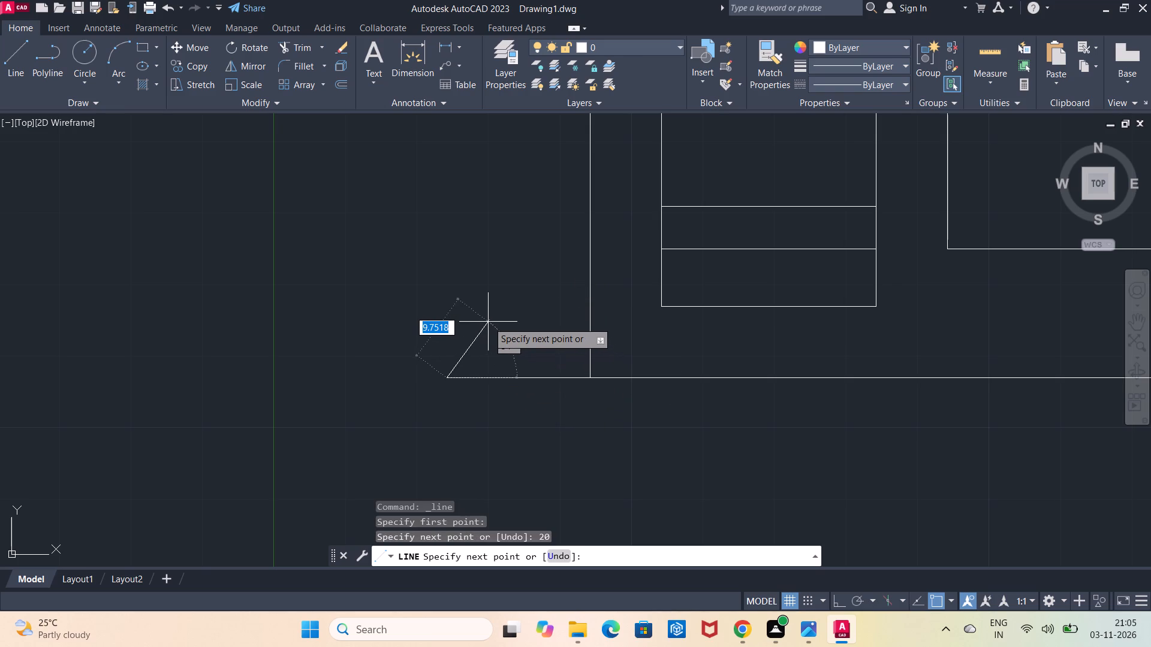
pyautogui.press('Escape')
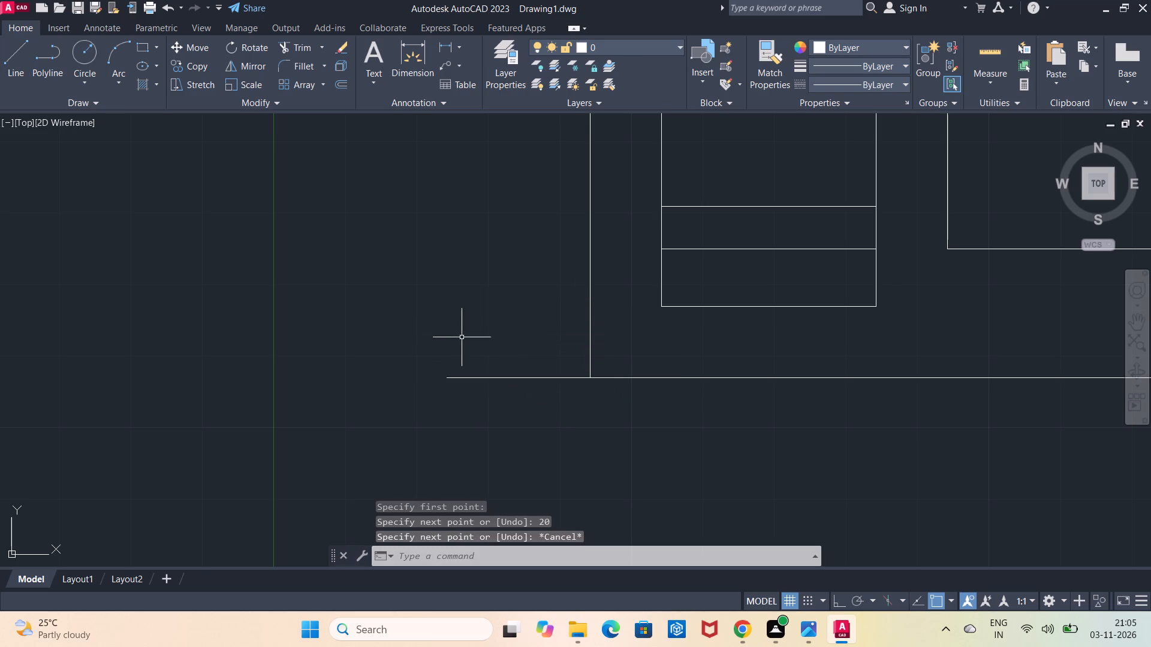
# With Ortho on, draw a line 18 units up from the 20-unit line's free end, then across to the profile's outer left edge.
pyautogui.click(845, 603)
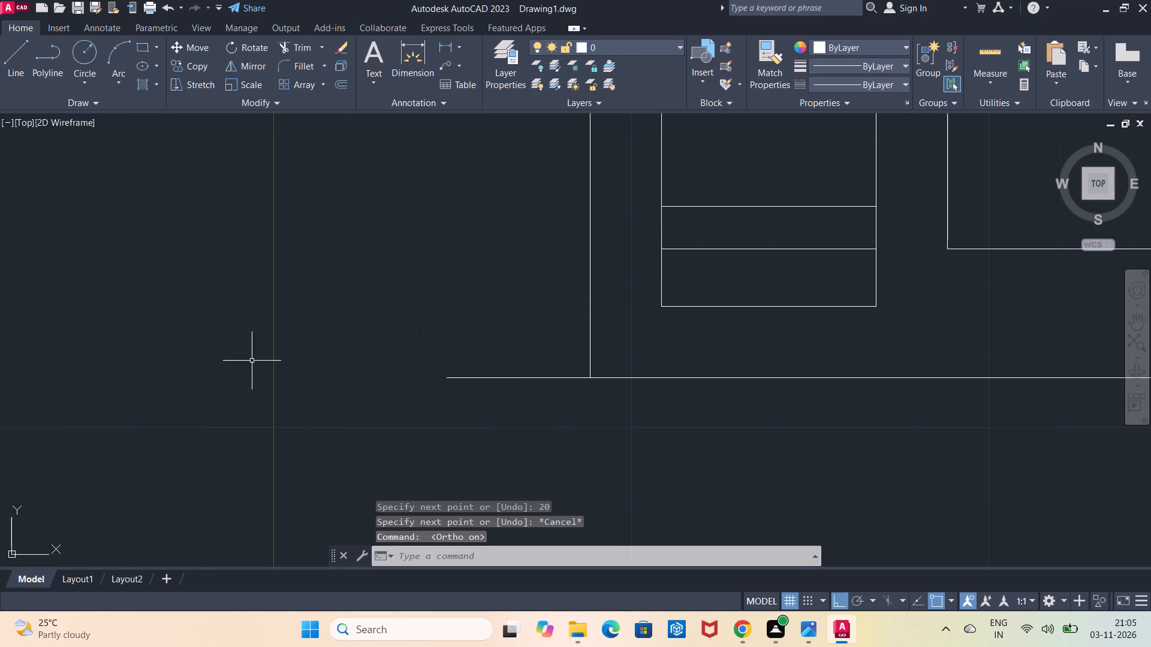
pyautogui.click(7, 76)
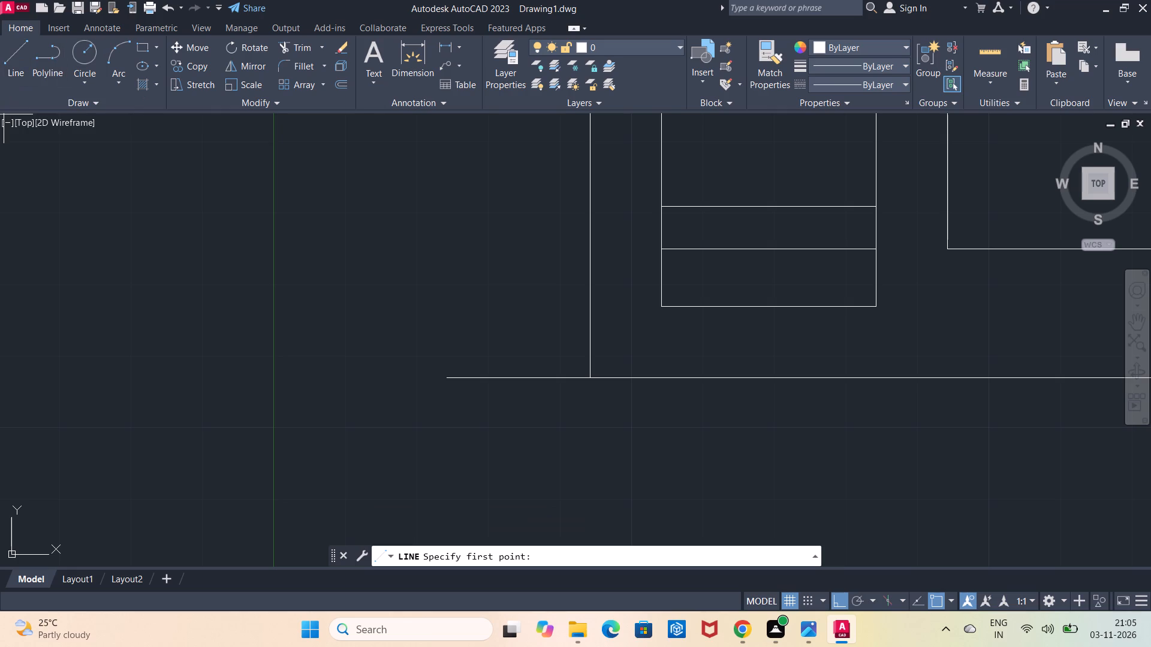
pyautogui.click(451, 378)
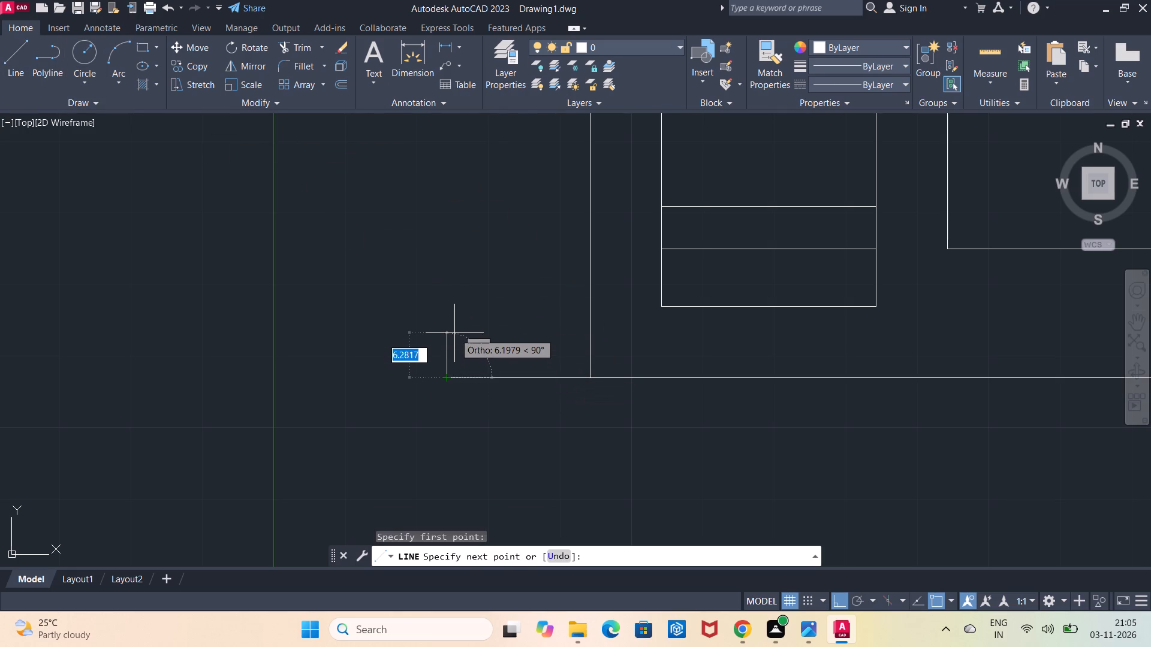
pyautogui.press('1')
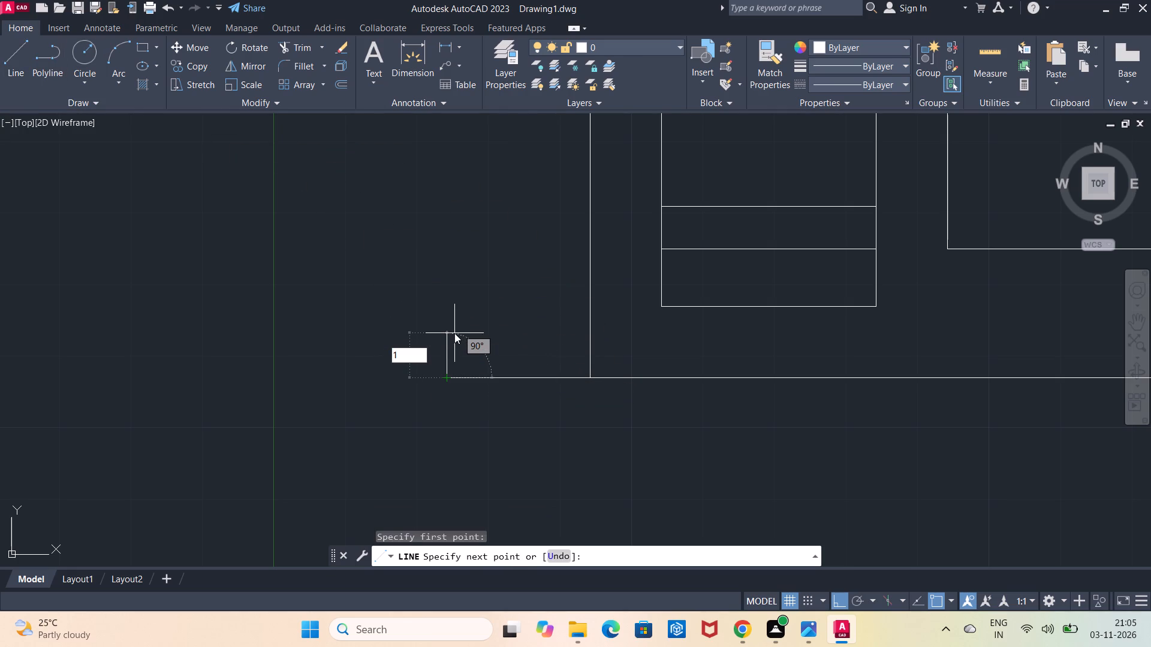
pyautogui.press('8')
pyautogui.press('Return')
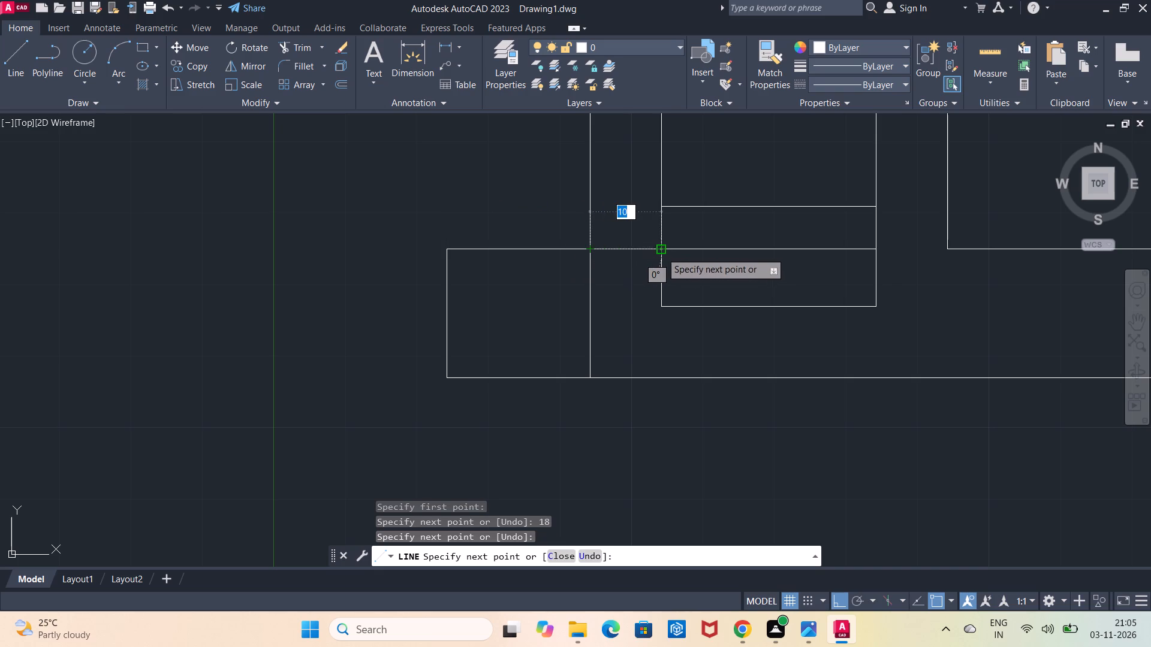
pyautogui.press('Escape')
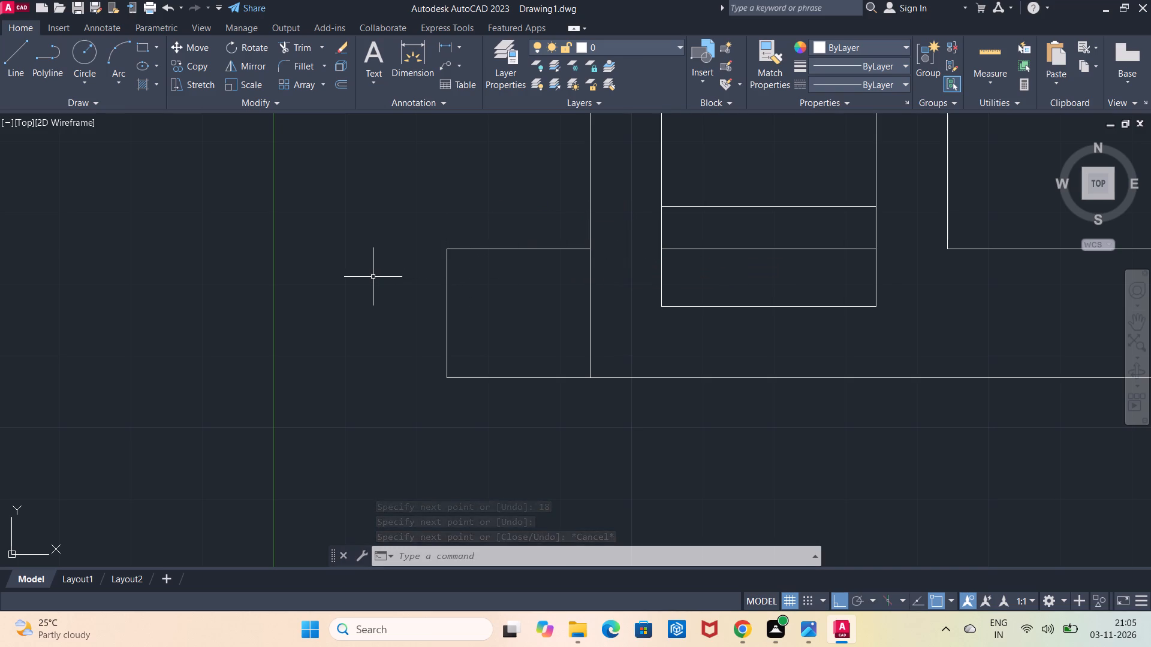
# Draw a three-point circle through the midpoints of the left rectangle's left, top and bottom sides.
pyautogui.click(85, 74)
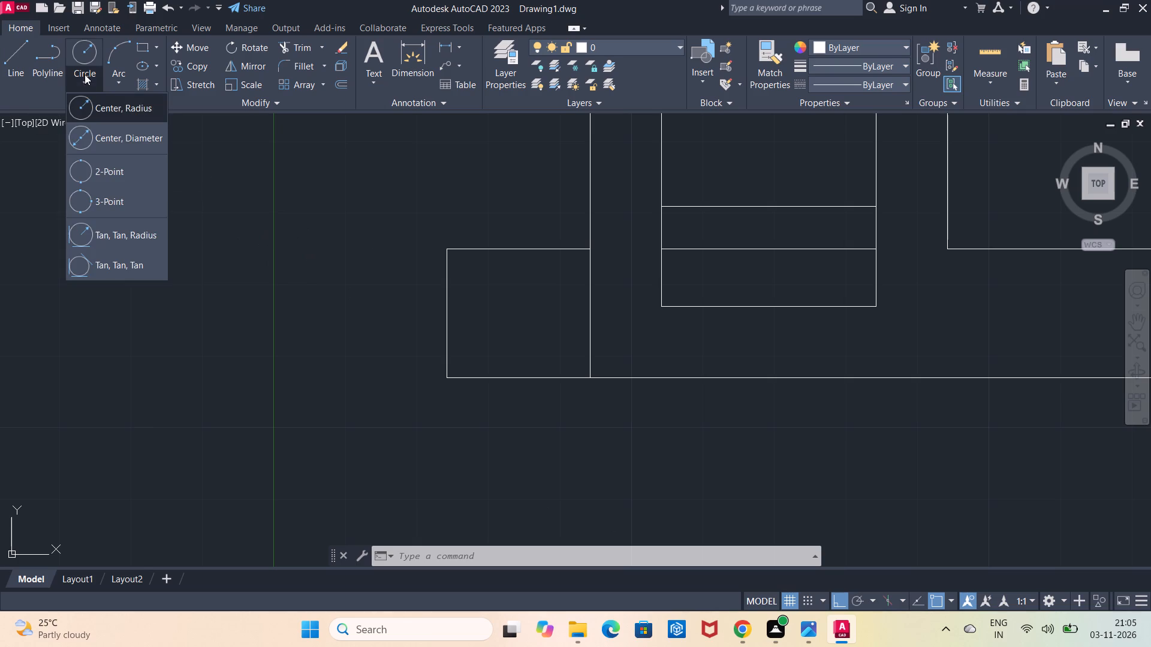
pyautogui.click(116, 192)
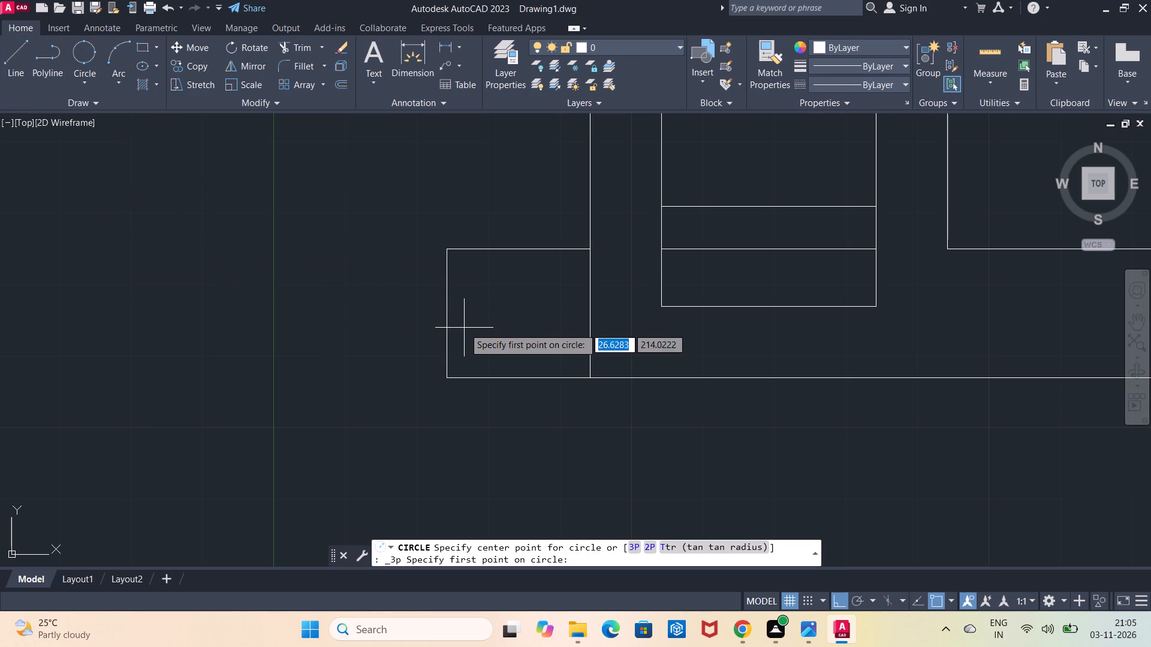
pyautogui.click(450, 313)
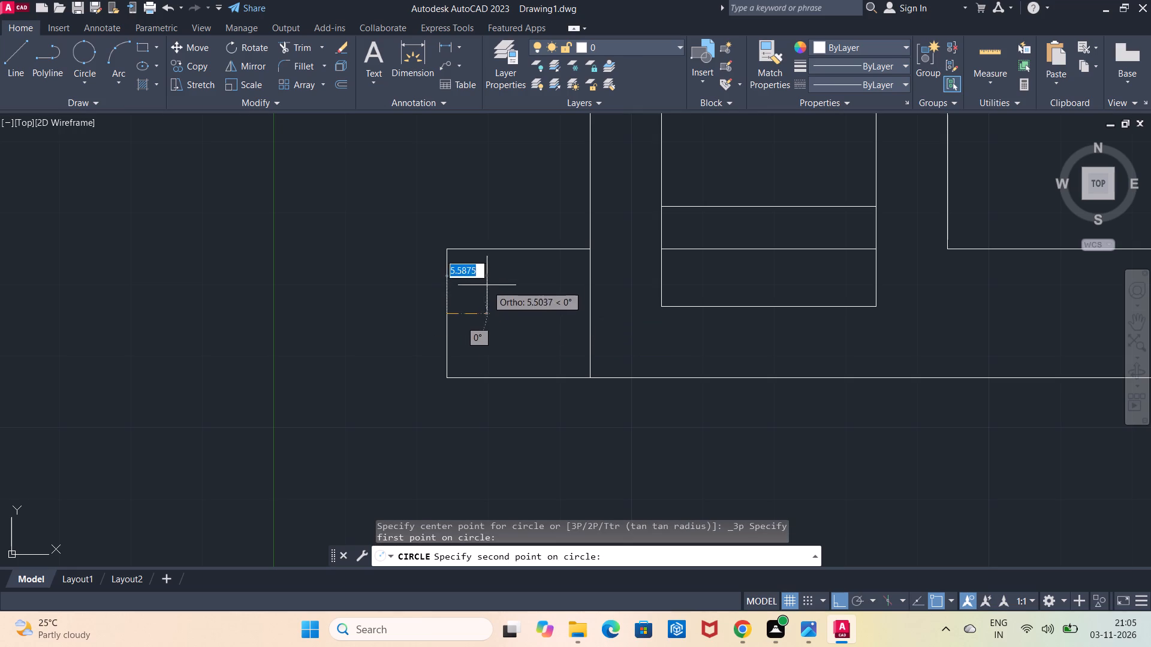
pyautogui.click(520, 249)
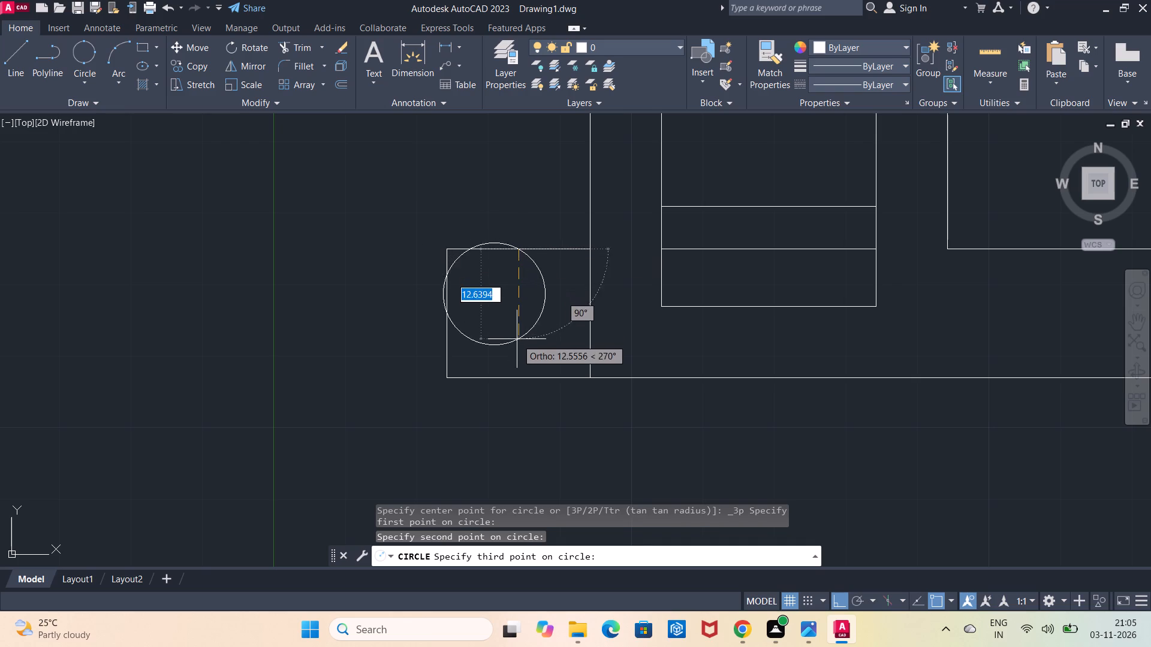
pyautogui.click(522, 382)
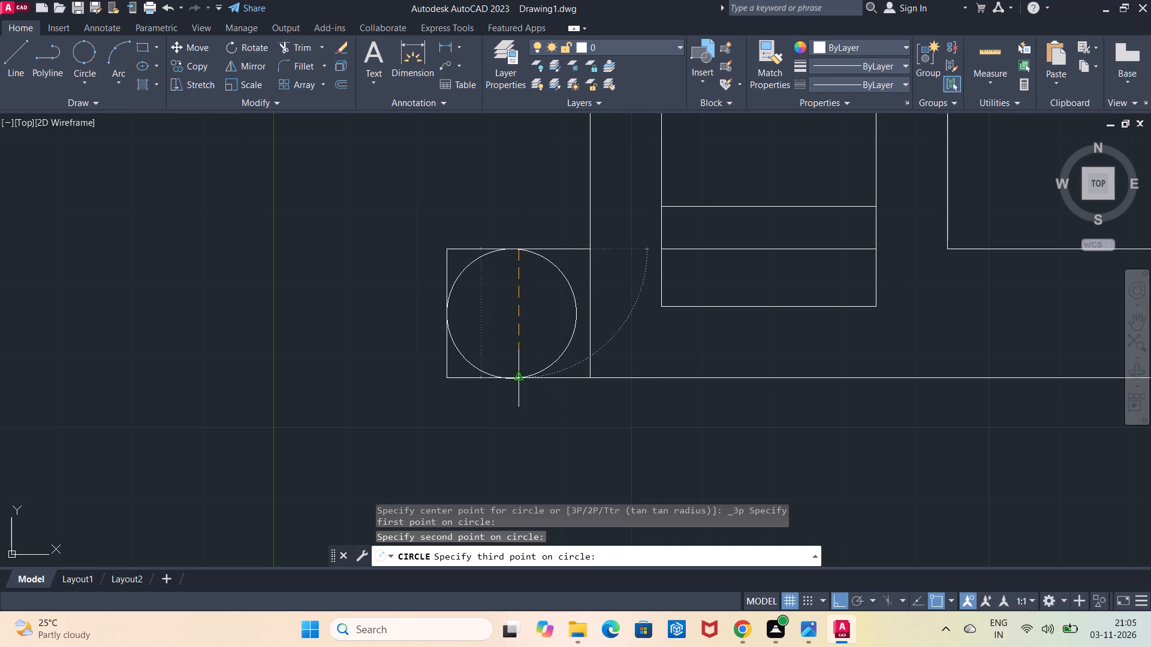
# Examine closely how the circle meets the top, bottom and left sides of the 20 by 18 rectangle.
pyautogui.scroll(1, 506, 349)
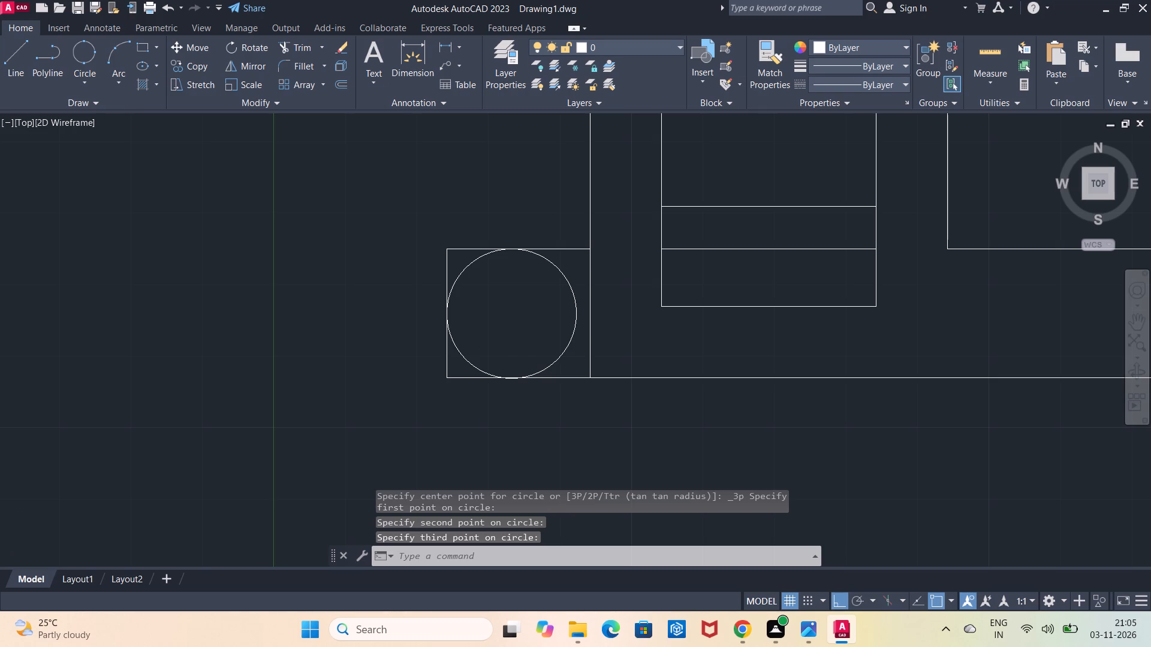
pyautogui.scroll(1, 506, 349)
pyautogui.scroll(-1, 506, 349)
pyautogui.scroll(3, 506, 349)
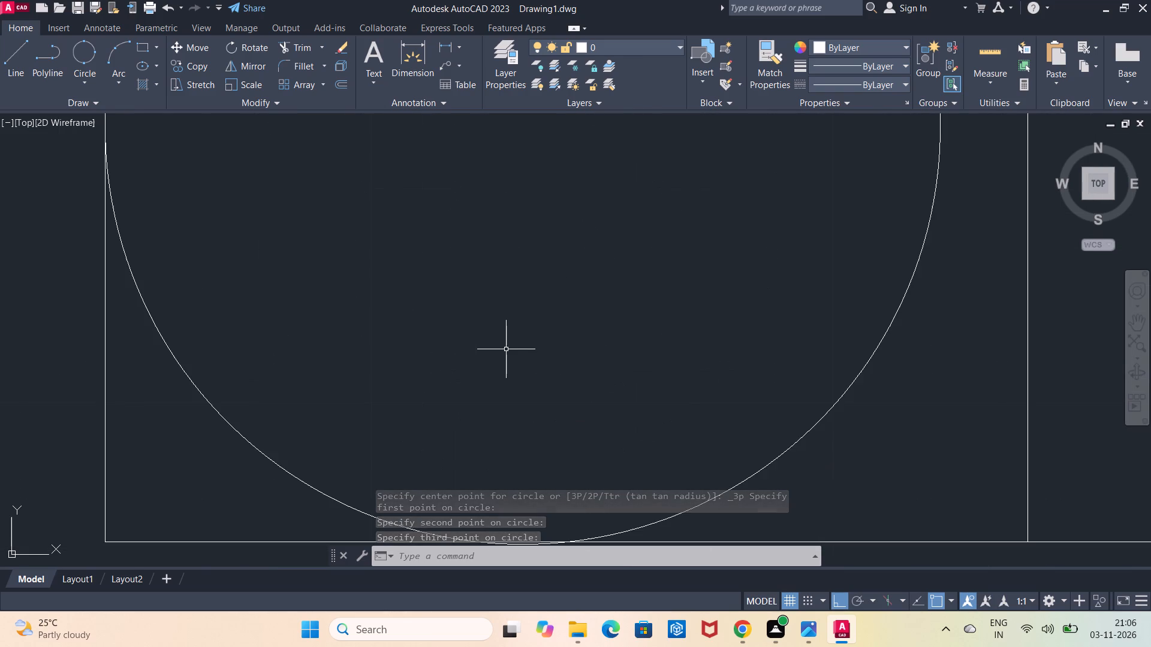
pyautogui.moveTo(530, 377); pyautogui.dragTo(555, 280, button='middle')
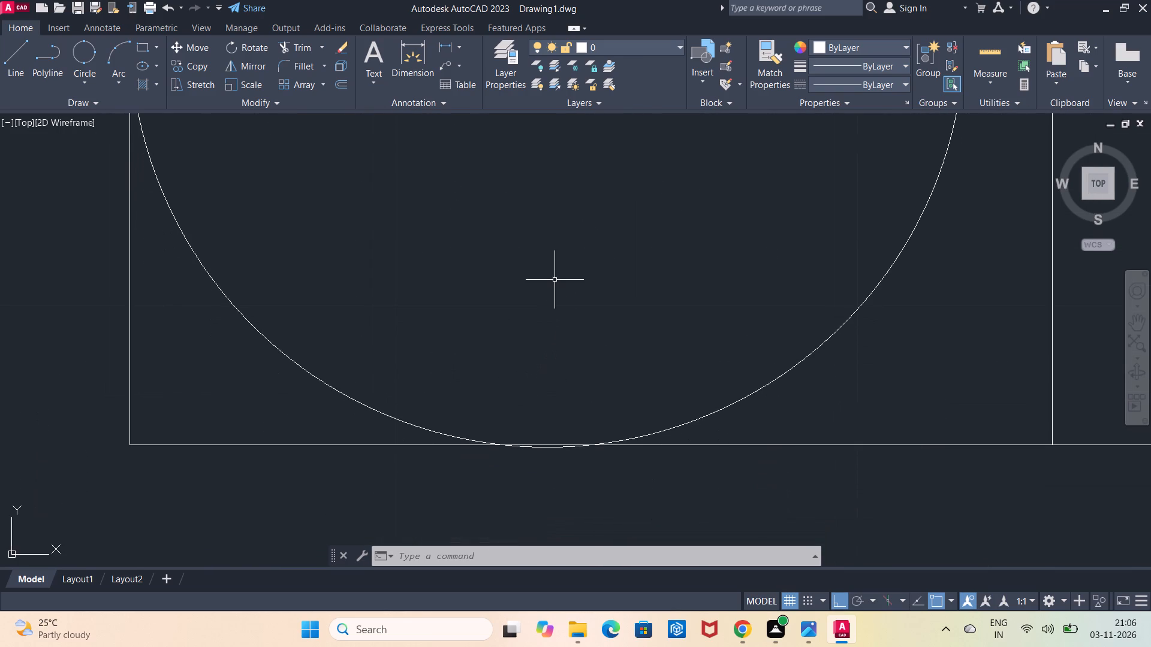
pyautogui.scroll(-2, 555, 280)
pyautogui.scroll(-1, 423, 200)
pyautogui.moveTo(423, 201); pyautogui.dragTo(421, 213, button='middle')
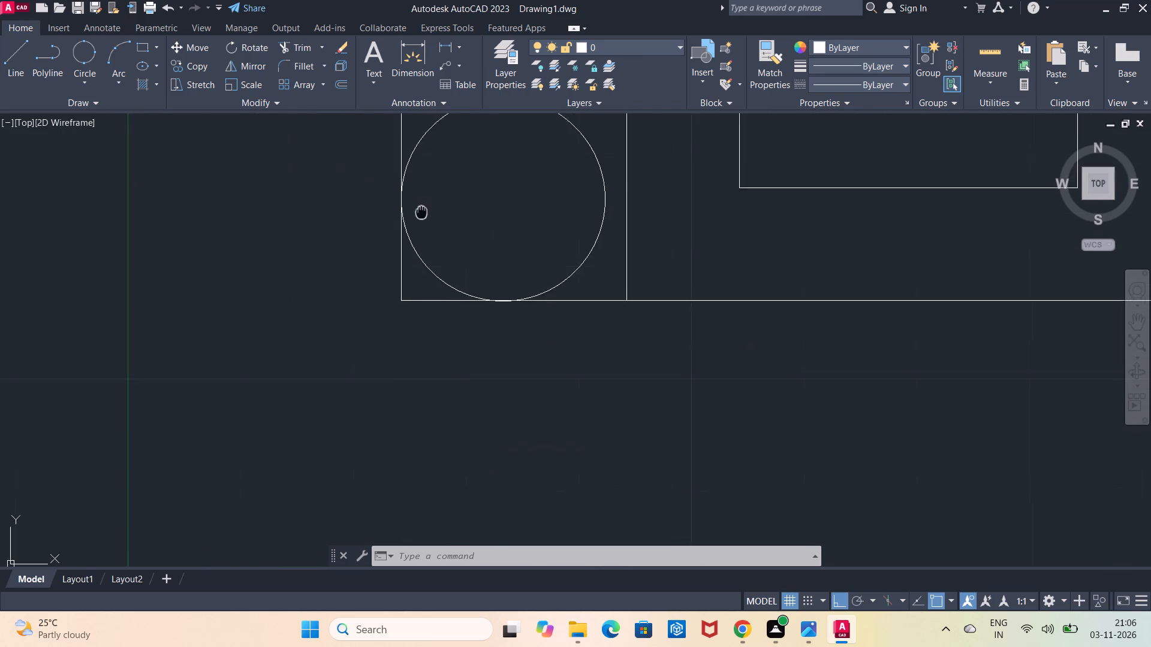
pyautogui.moveTo(421, 213); pyautogui.dragTo(407, 366, button='middle')
pyautogui.scroll(3, 509, 307)
pyautogui.scroll(-1, 508, 288)
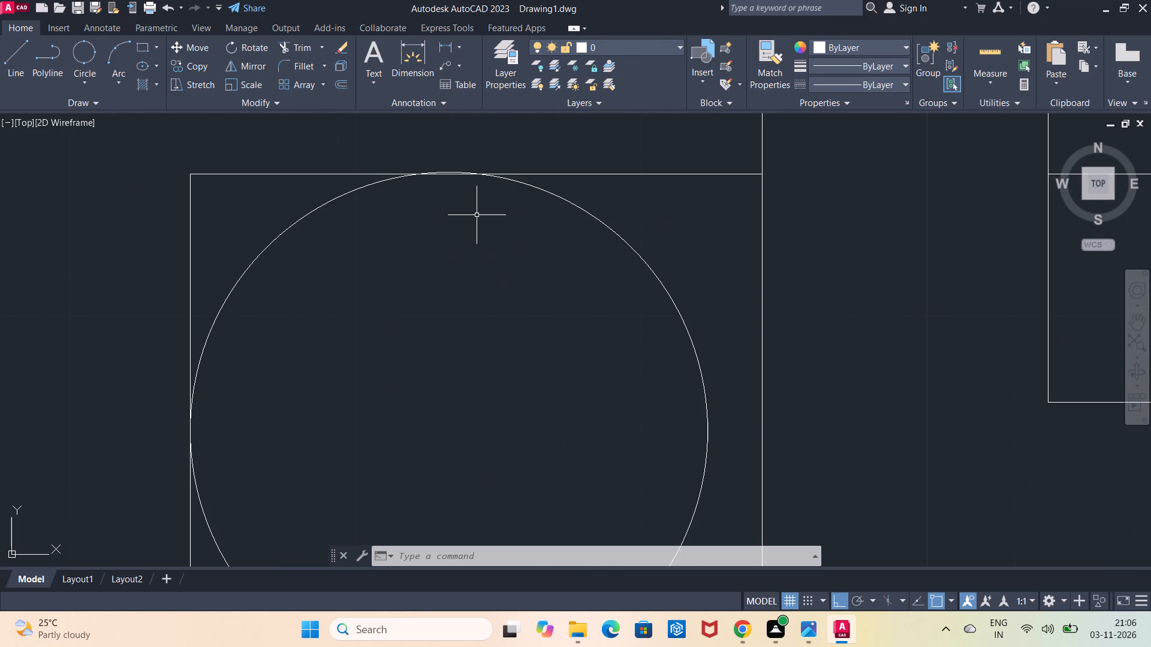
pyautogui.scroll(-1, 476, 213)
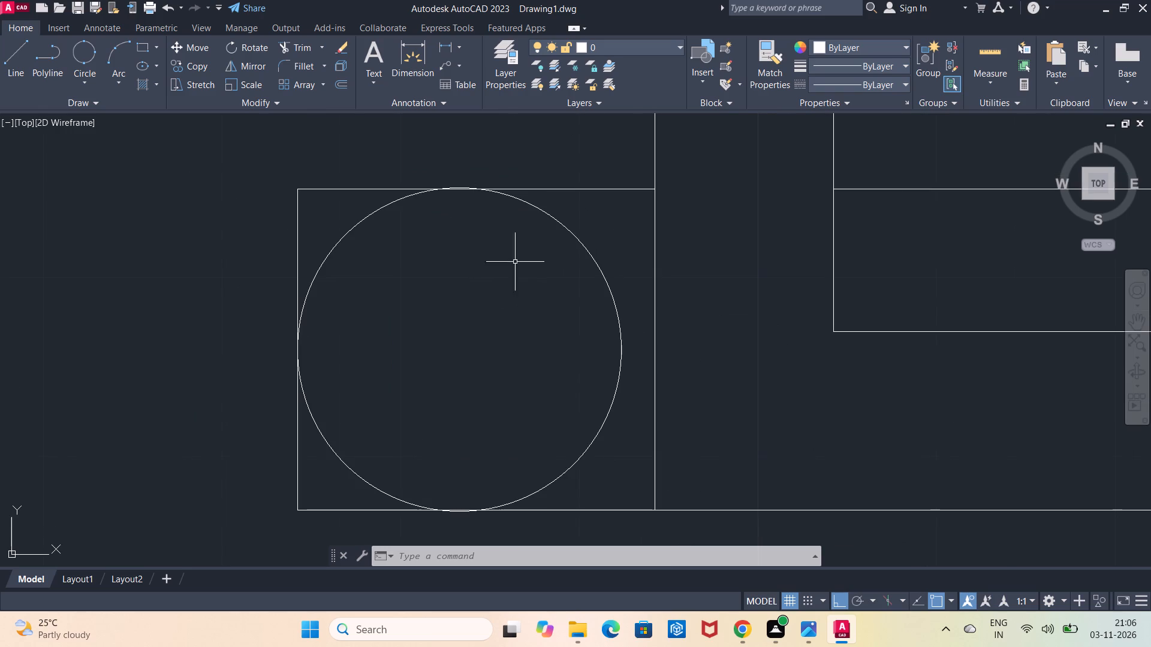
# Select the three-point circle inside the left rectangle.
pyautogui.click(586, 252)
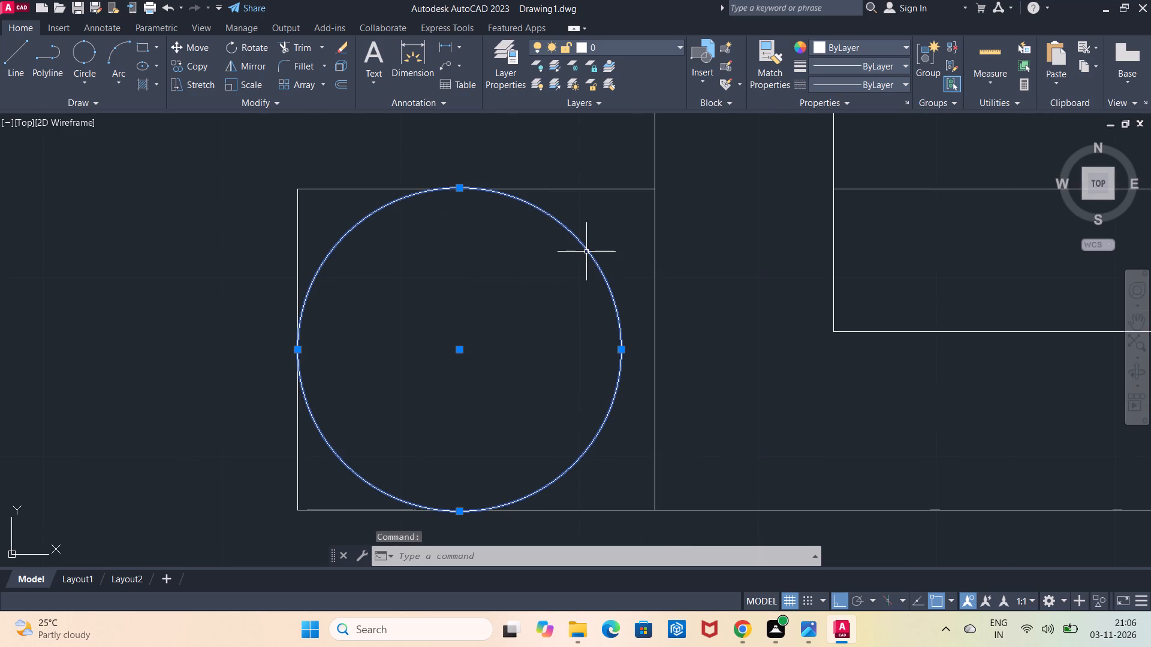
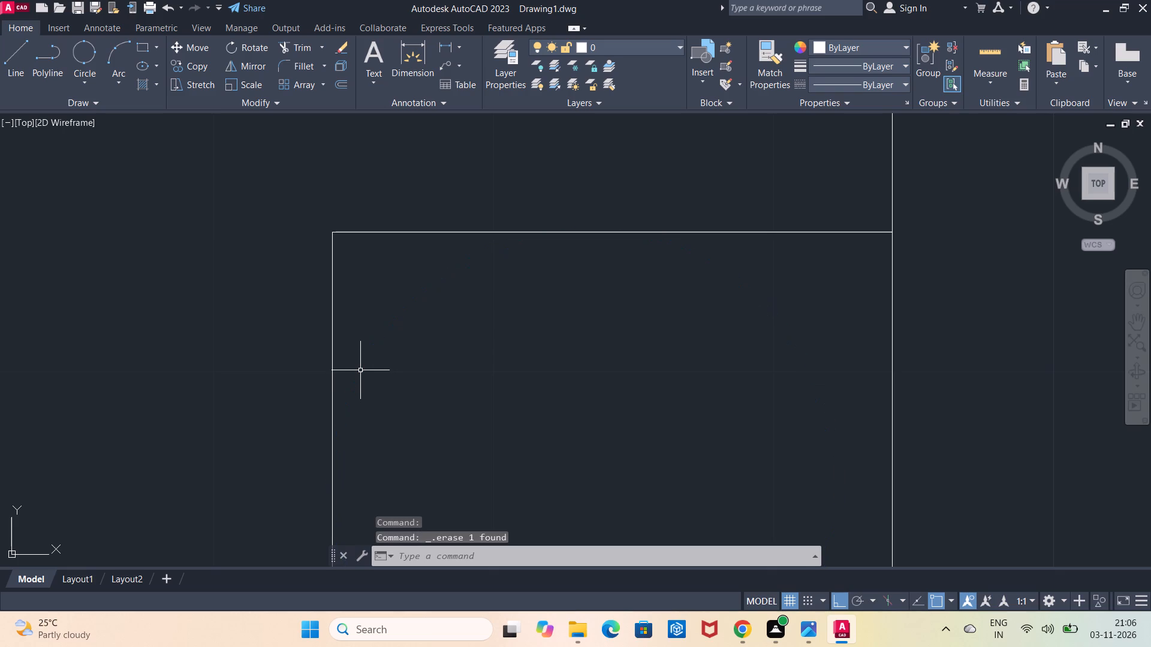
# Measure the length of the left rectangle's top side with a linear dimension, without placing it.
pyautogui.scroll(-2, 360, 370)
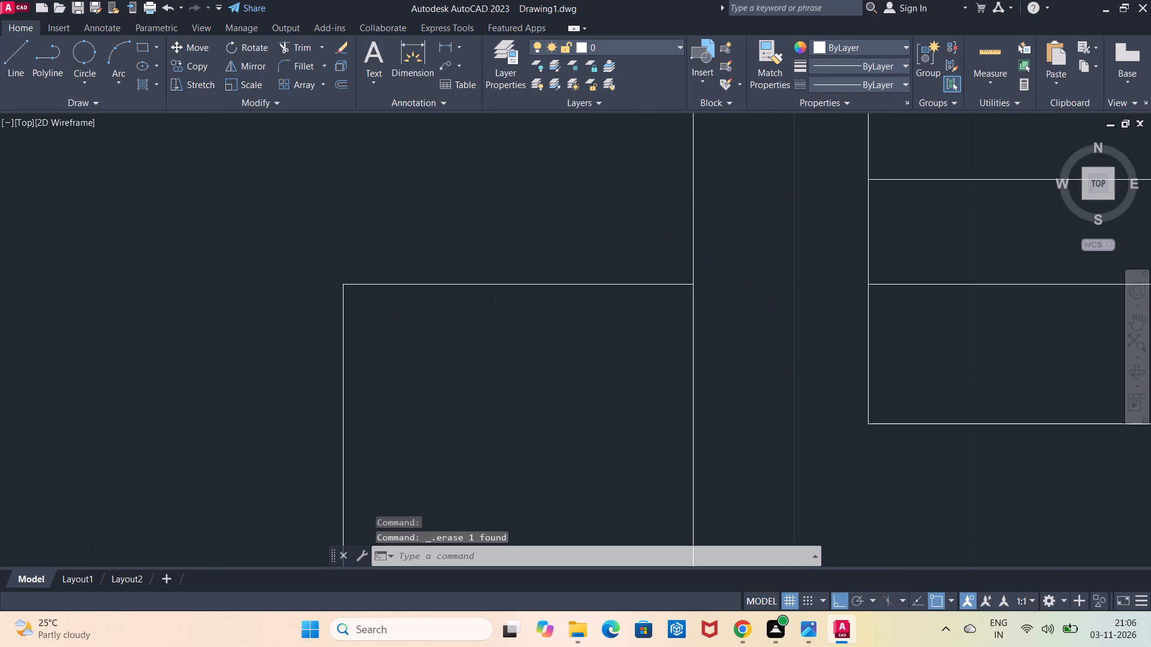
pyautogui.moveTo(360, 370); pyautogui.dragTo(373, 280, button='middle')
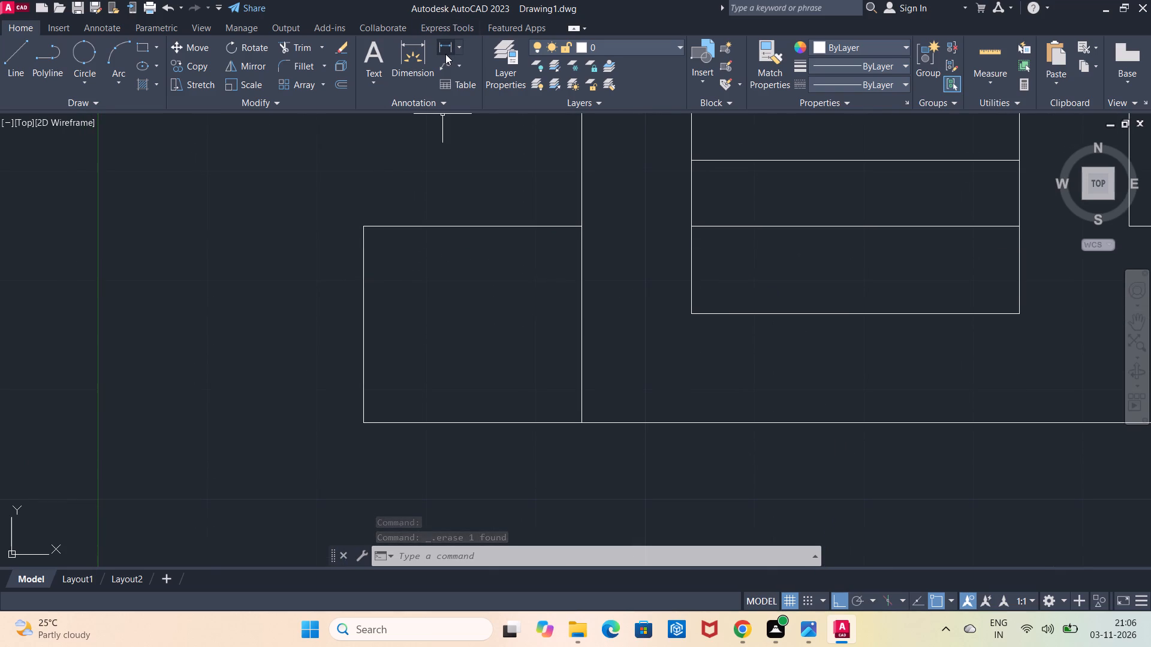
pyautogui.click(445, 48)
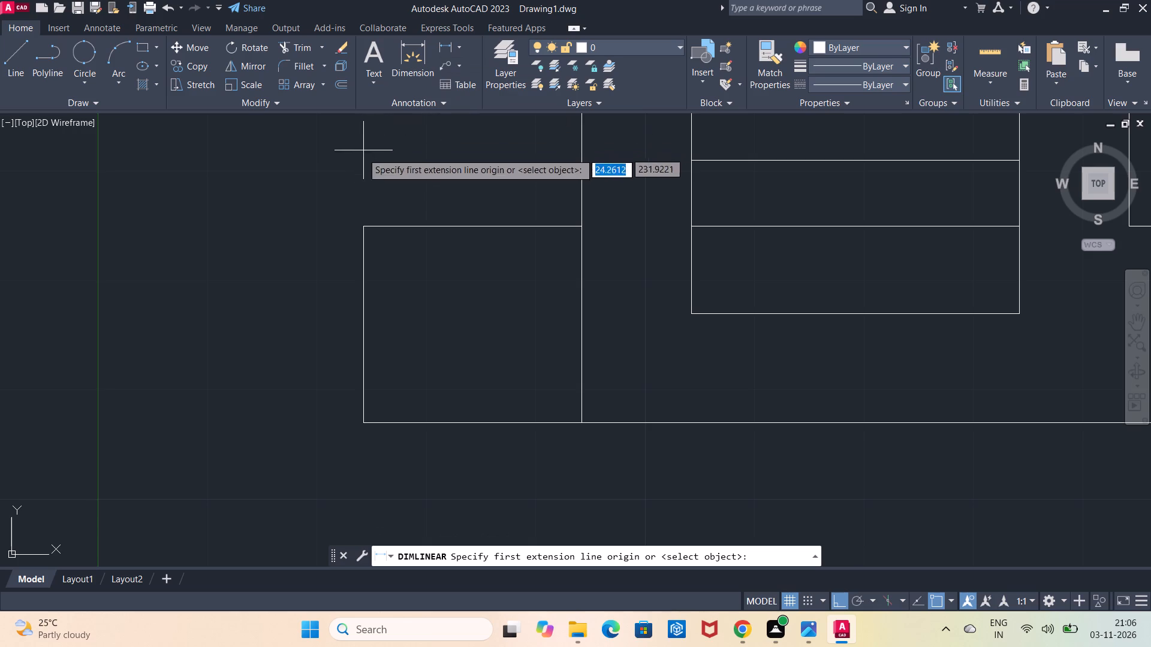
pyautogui.click(360, 231)
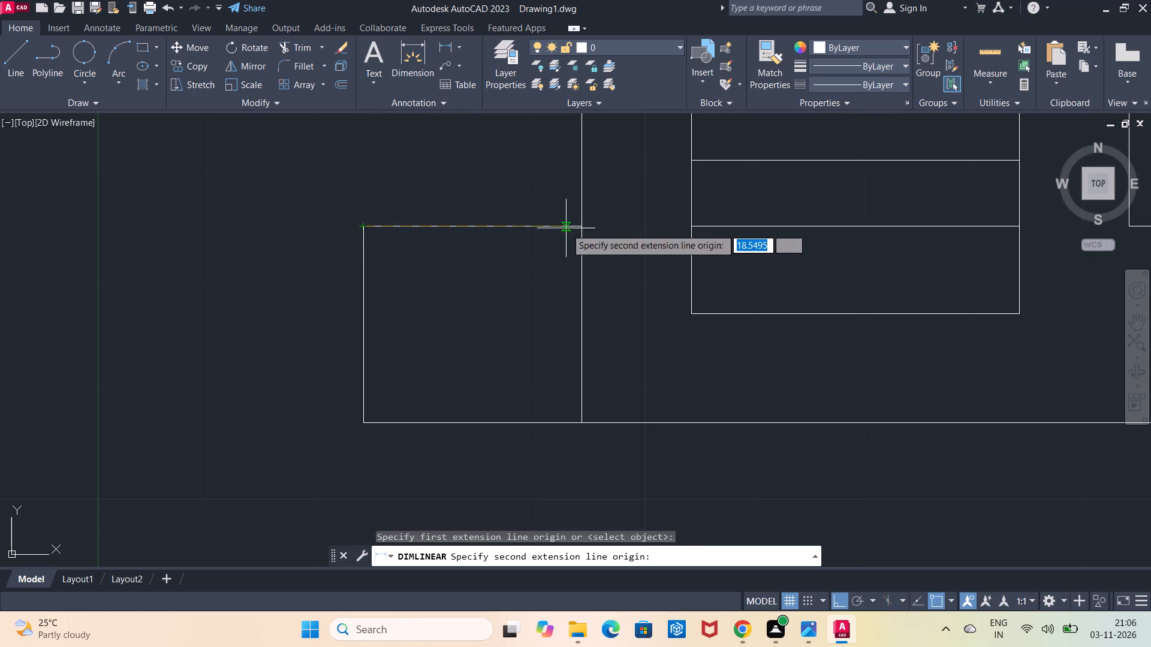
pyautogui.click(575, 228)
pyautogui.press('Escape')
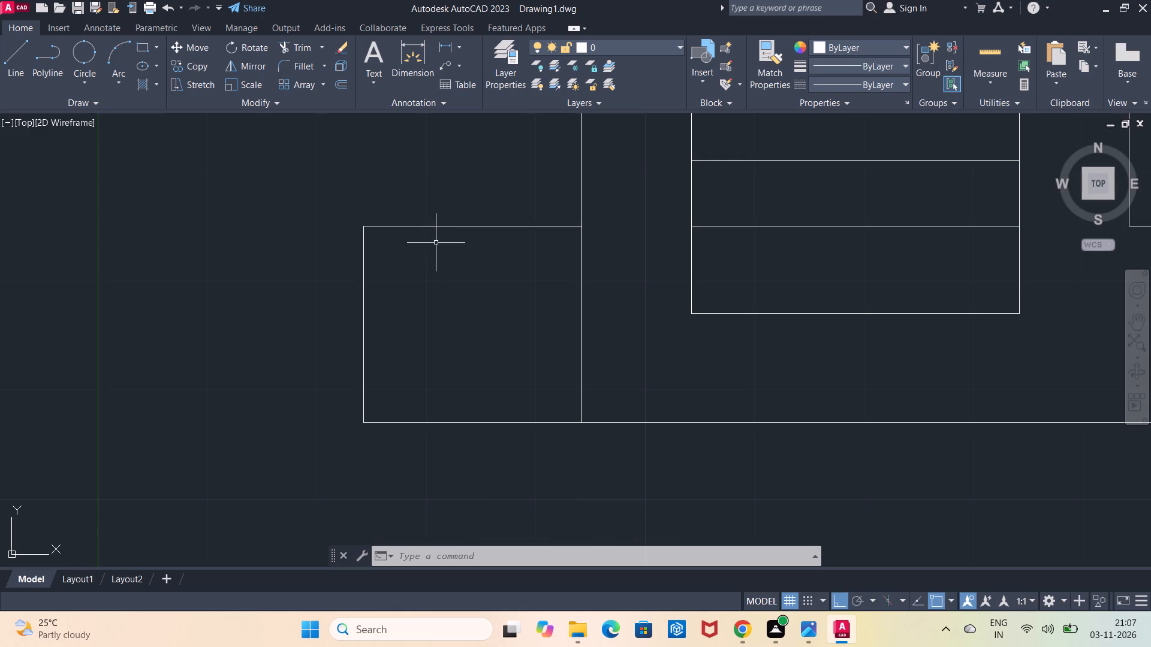
# Draw a three-point circle through the midpoints of the left rectangle's top, left and bottom sides.
pyautogui.click(75, 53)
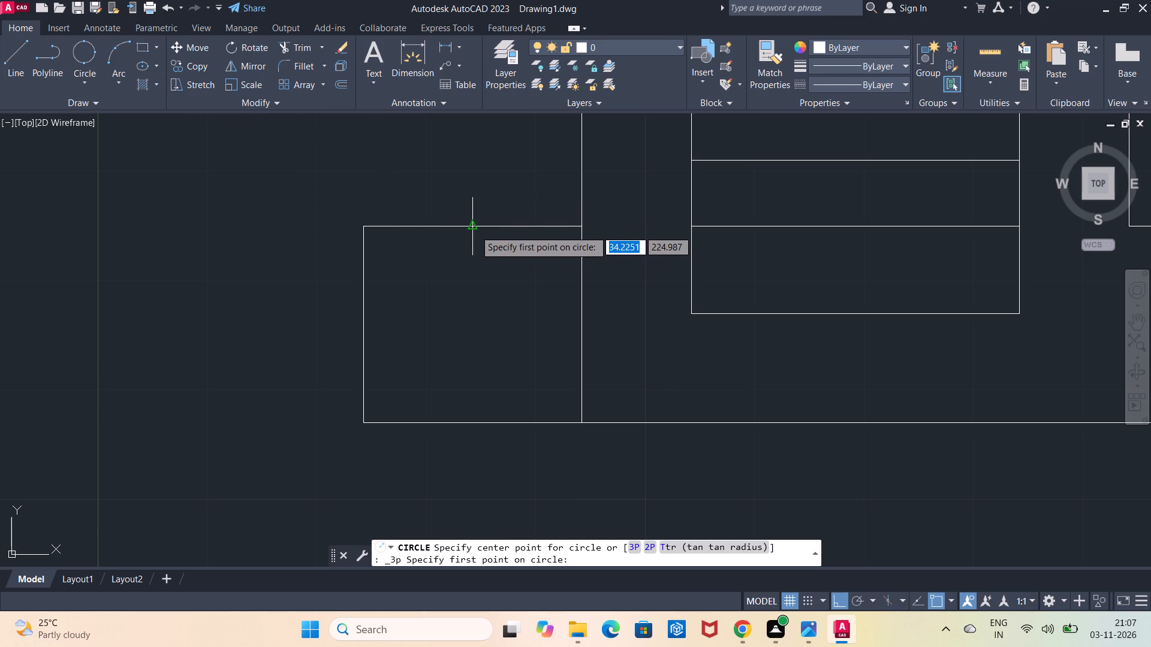
pyautogui.click(475, 230)
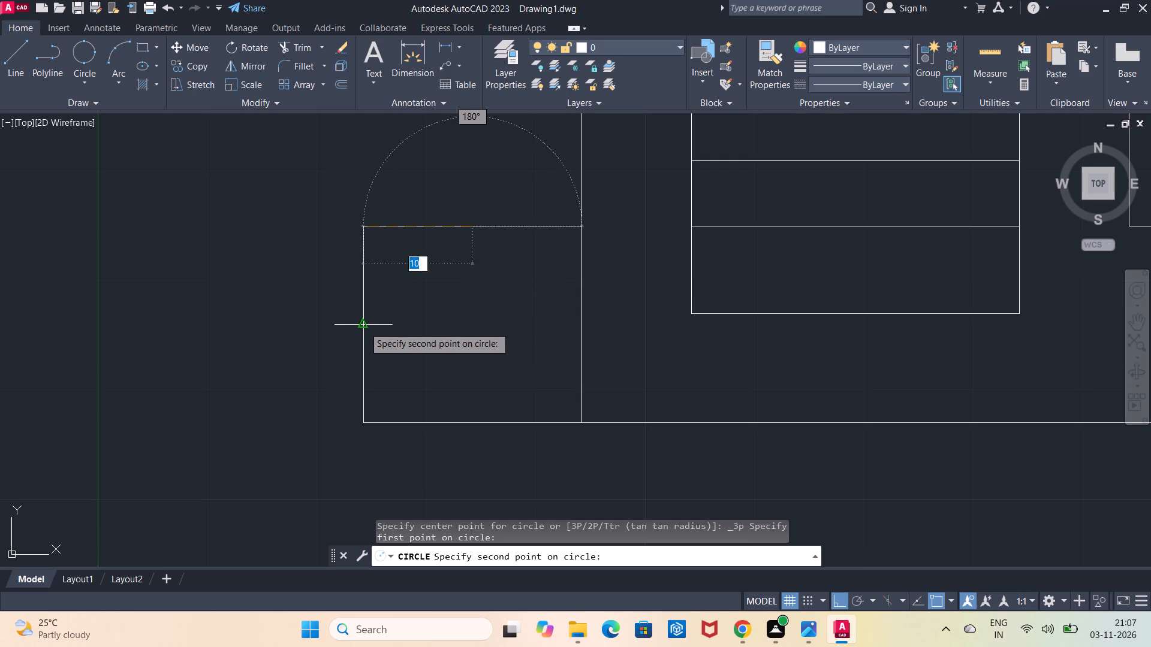
pyautogui.click(364, 326)
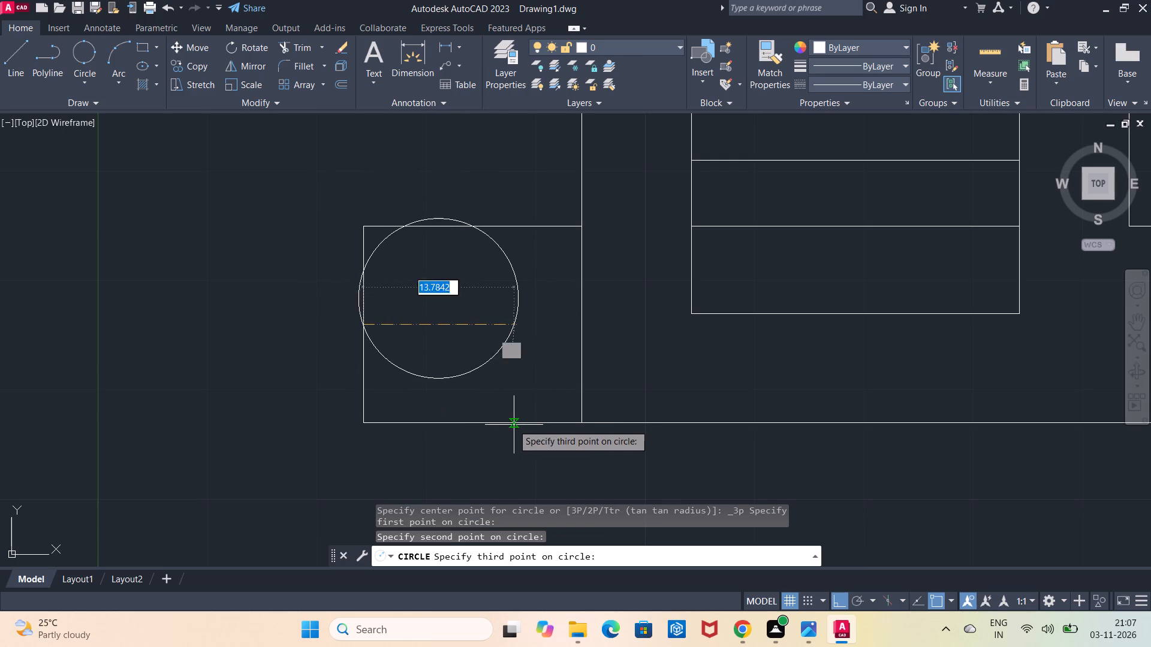
pyautogui.click(473, 424)
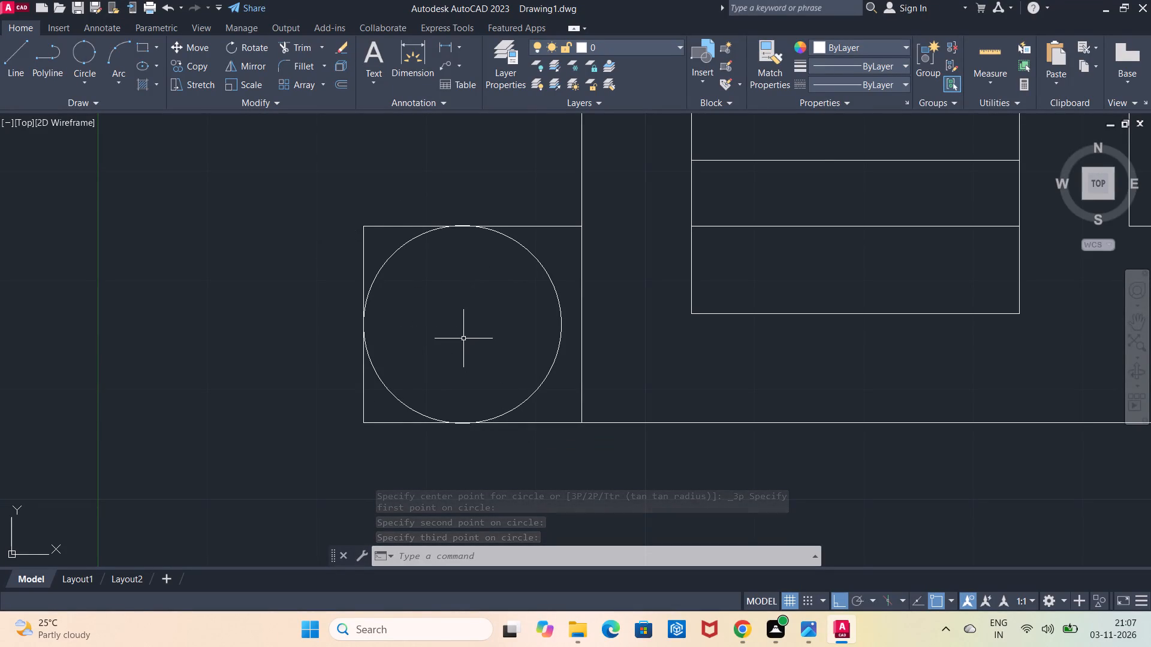
# Measure the circle's vertical diameter from its top to its bottom with a linear dimension, without placing it.
pyautogui.scroll(1, 463, 338)
pyautogui.scroll(1, 478, 485)
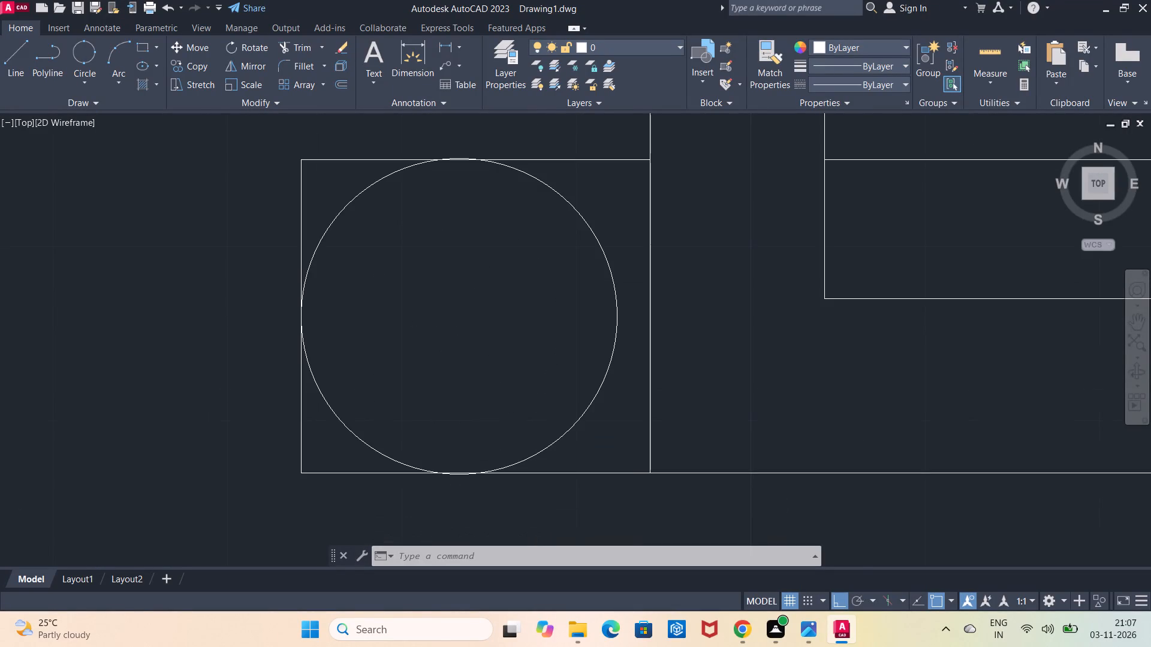
pyautogui.scroll(3, 478, 485)
pyautogui.scroll(-5, 478, 485)
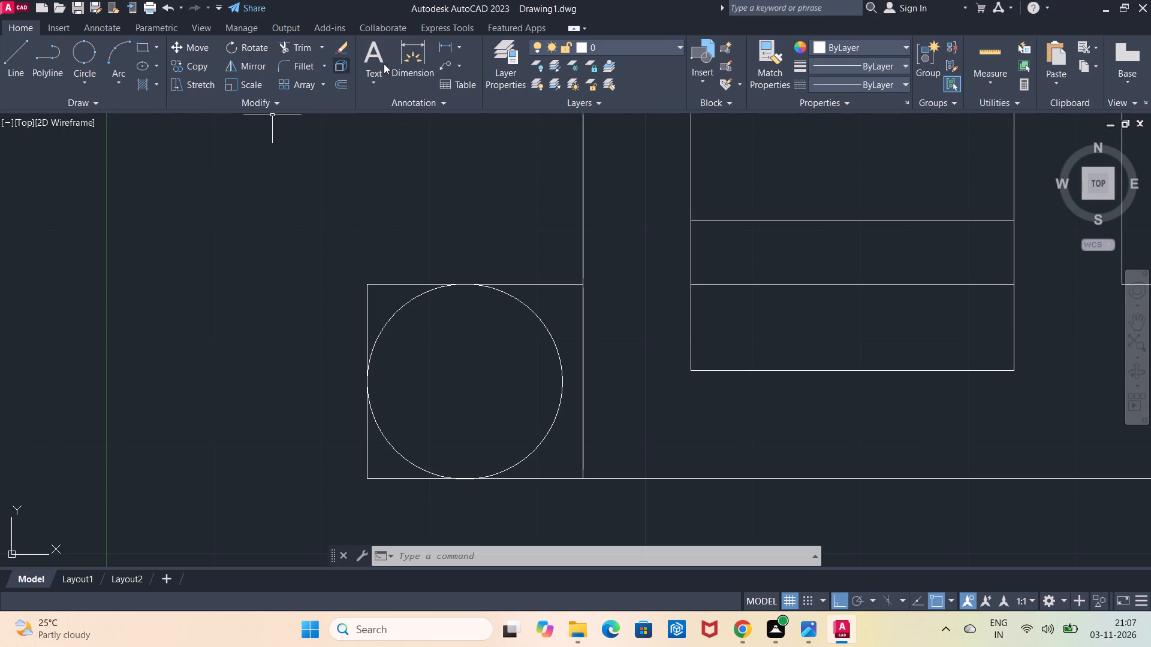
pyautogui.click(446, 45)
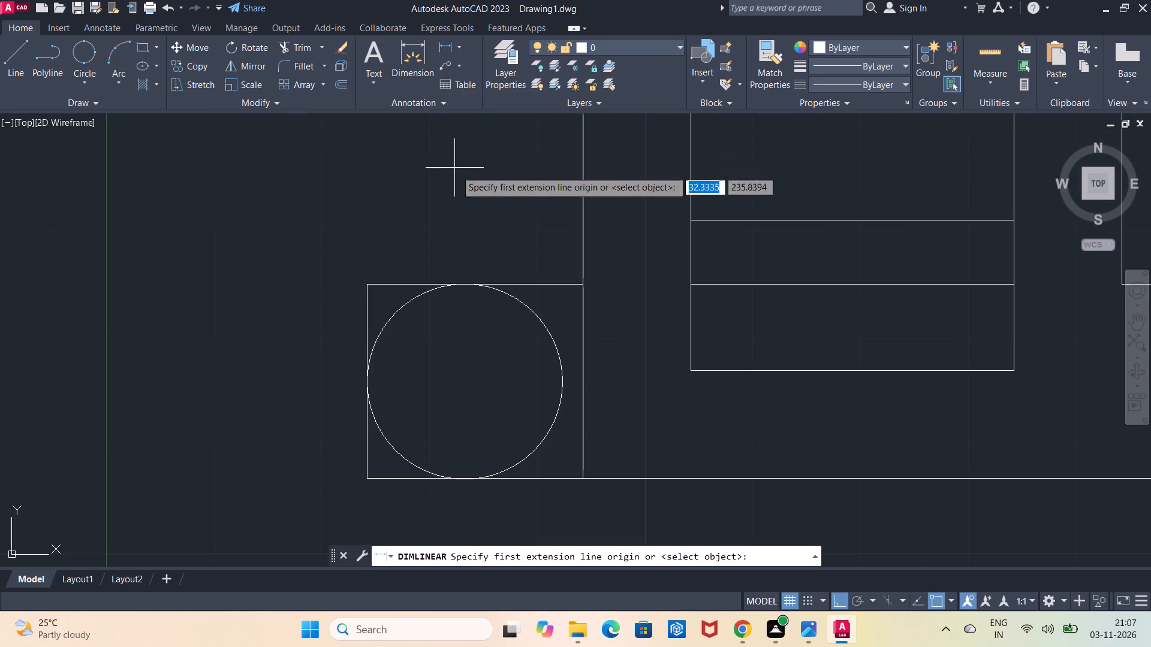
pyautogui.click(465, 280)
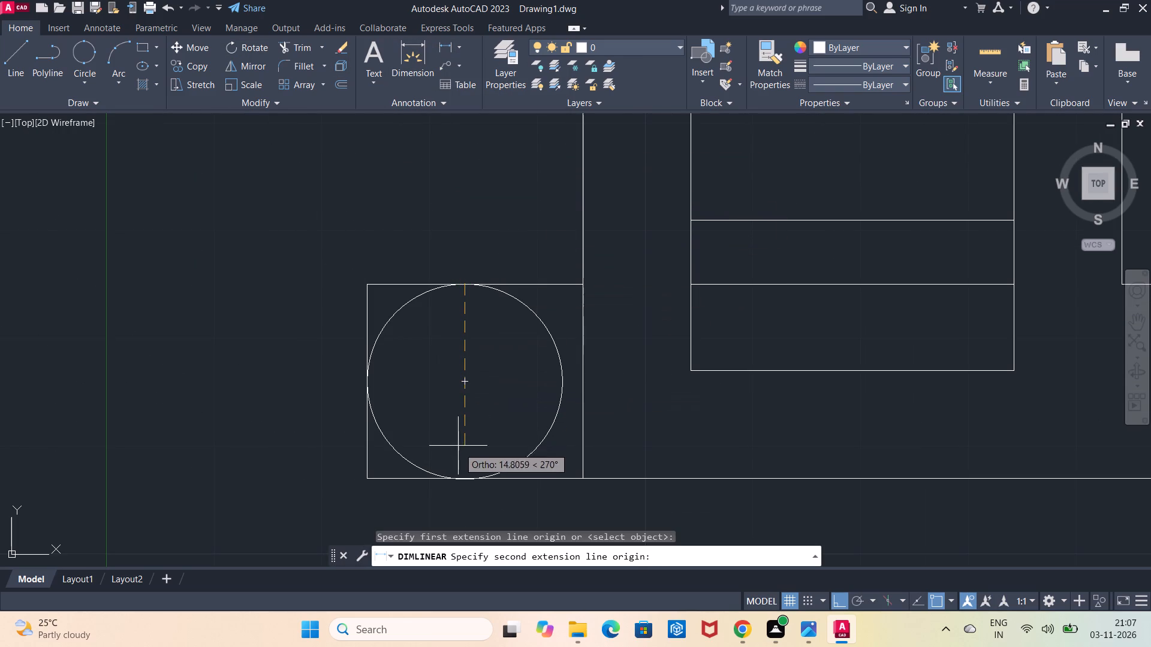
pyautogui.click(465, 479)
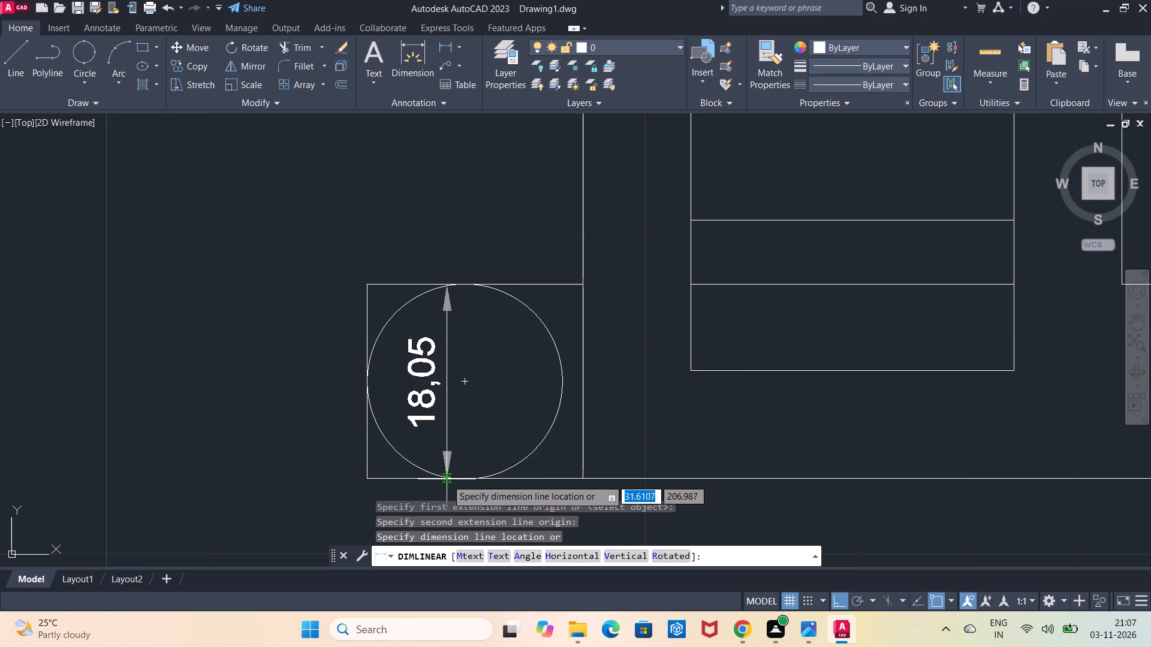
pyautogui.press('Escape')
# Scale the circle about its centre by a factor of 0.9945, so its radius reaches the rectangle's bottom side.
pyautogui.scroll(3, 510, 292)
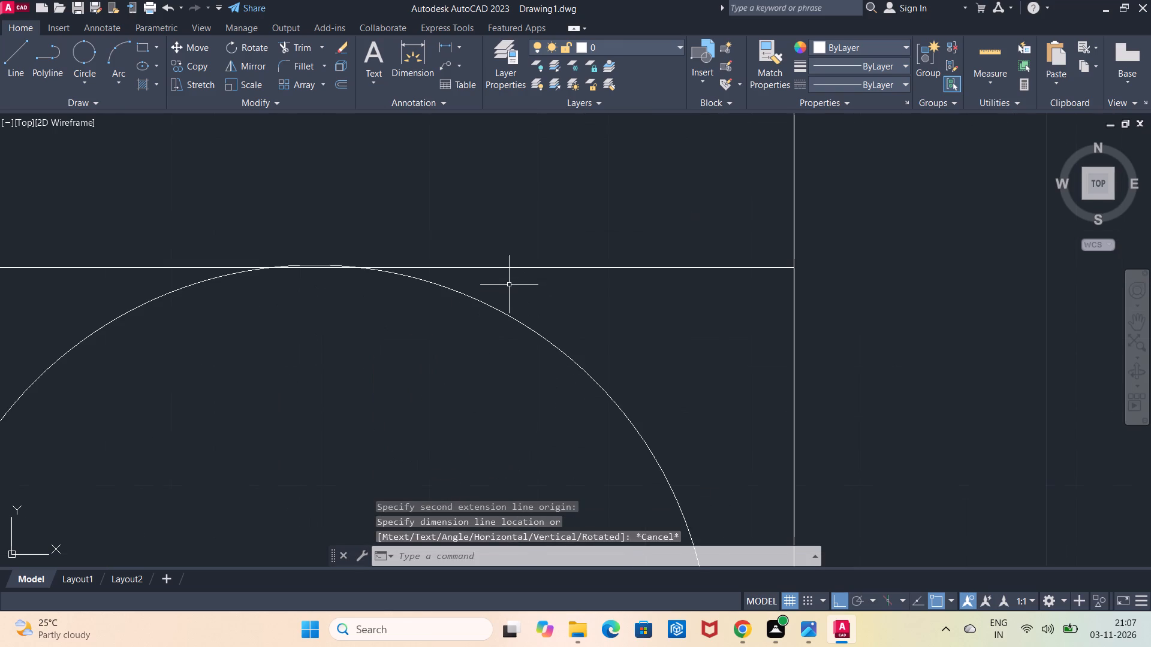
pyautogui.scroll(-1, 384, 267)
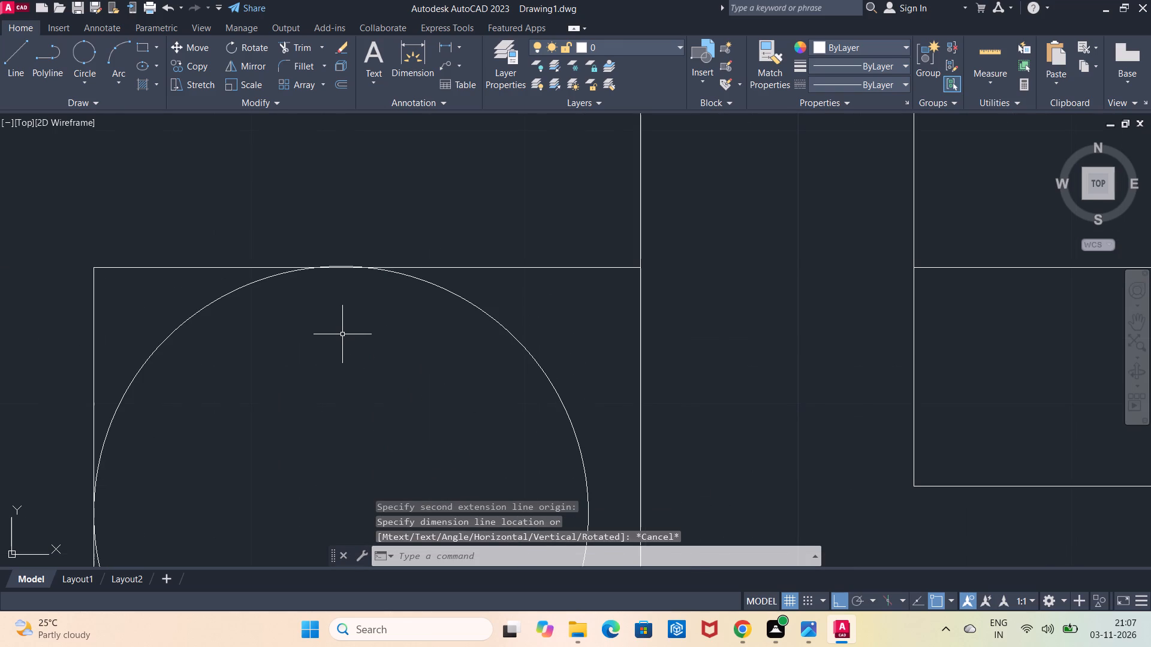
pyautogui.moveTo(342, 334); pyautogui.dragTo(471, 194, button='middle')
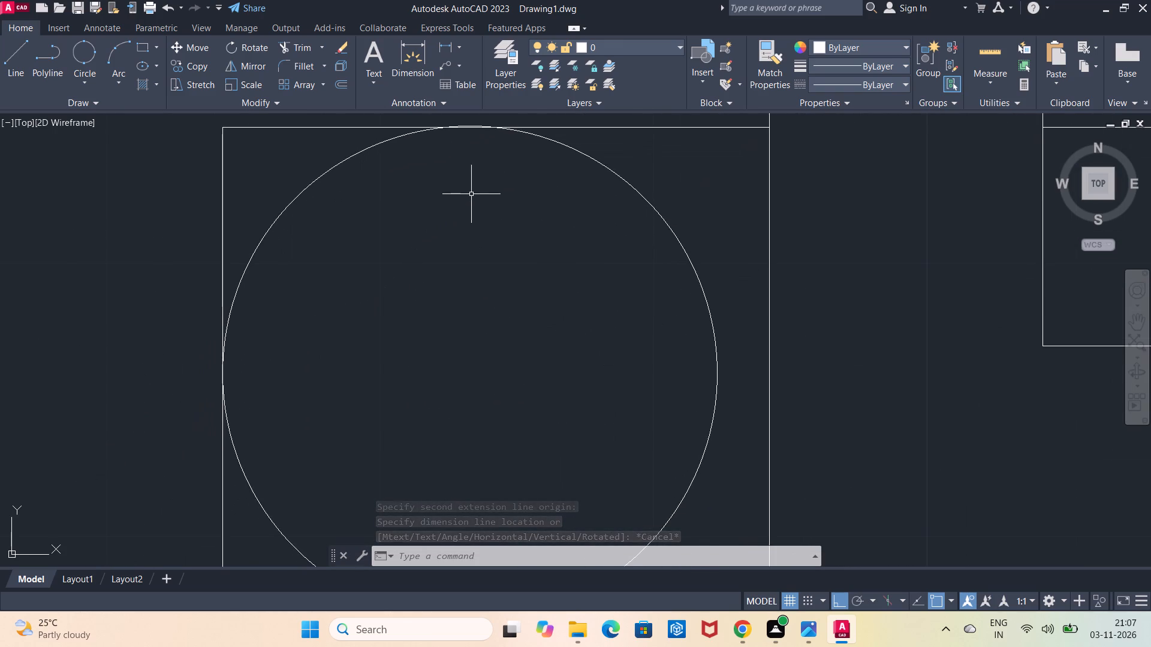
pyautogui.scroll(-1, 471, 194)
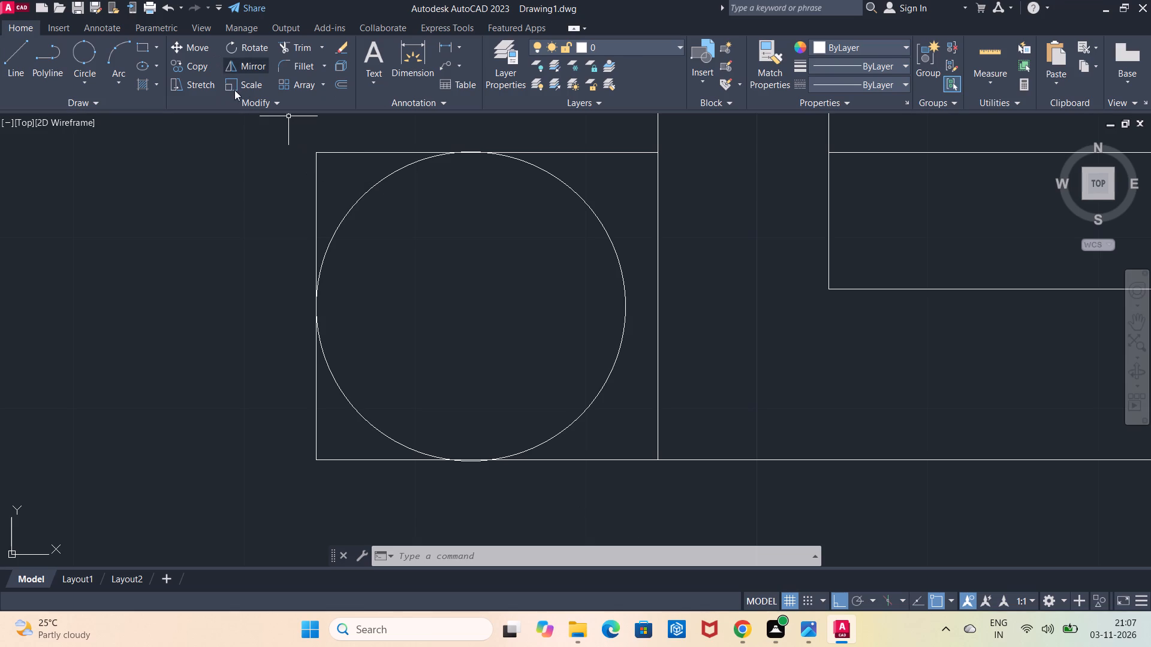
pyautogui.click(244, 90)
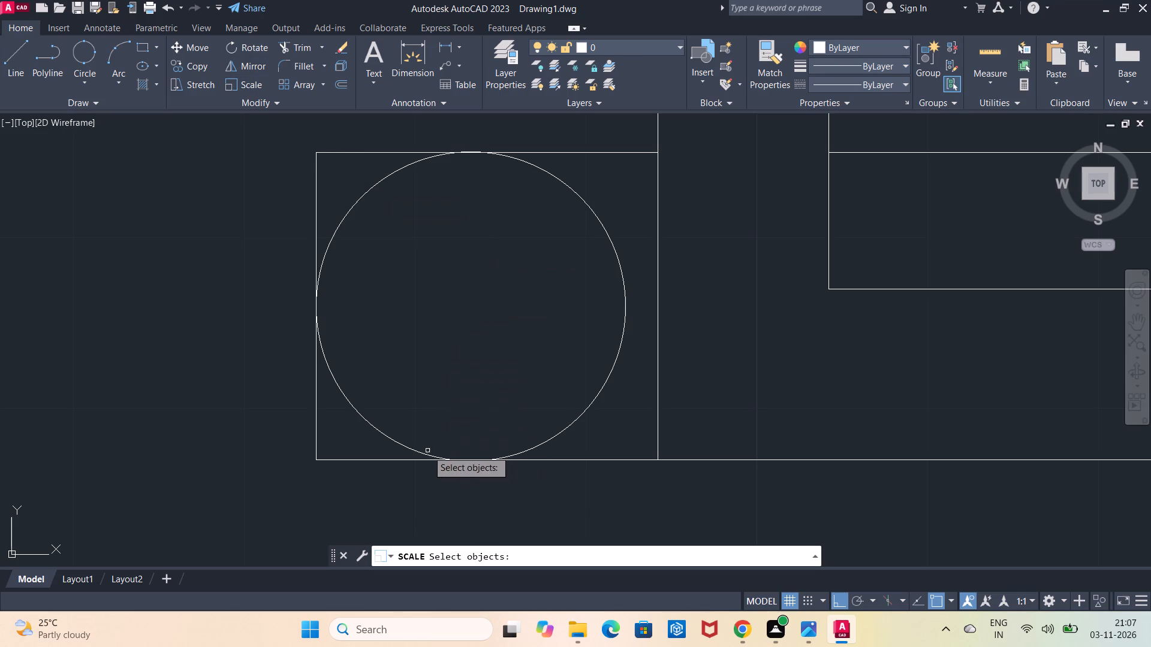
pyautogui.click(411, 451)
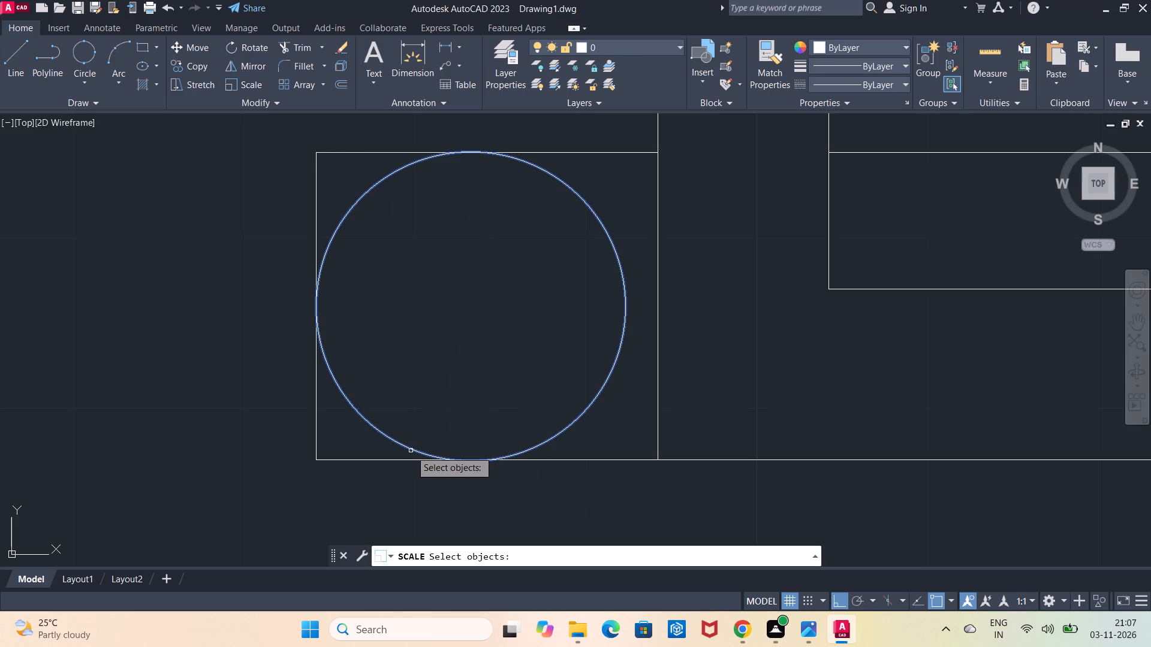
pyautogui.press('Return')
pyautogui.click(471, 309)
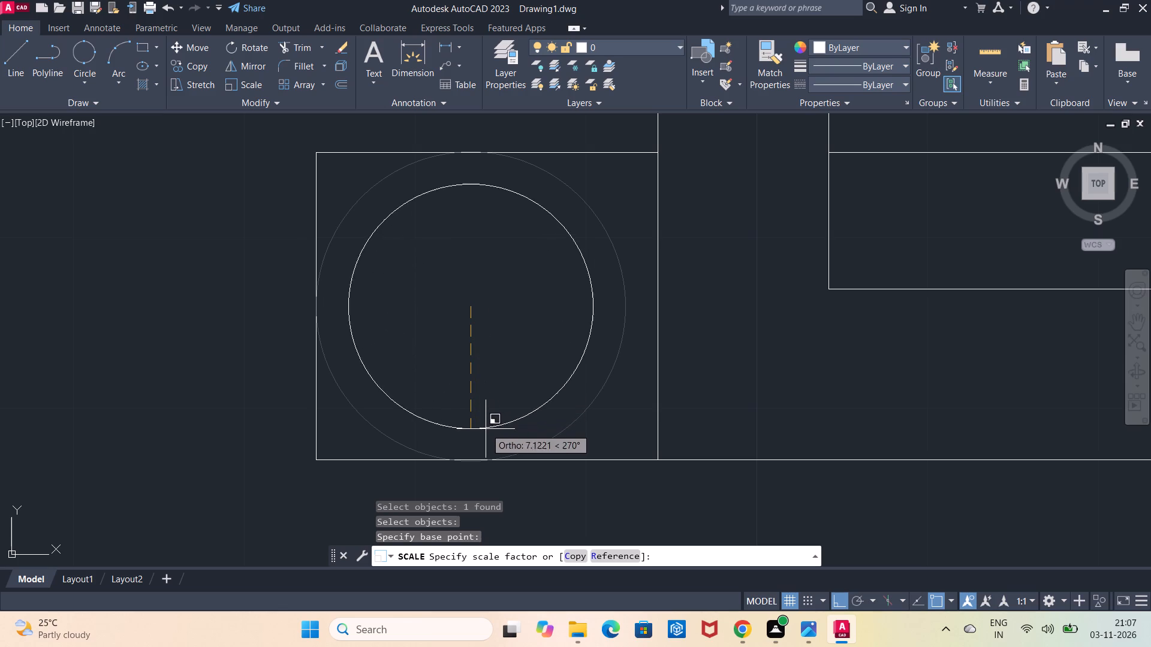
pyautogui.click(472, 459)
# Examine closely how the scaled circle meets the rectangle's bottom and top sides.
pyautogui.scroll(1, 470, 389)
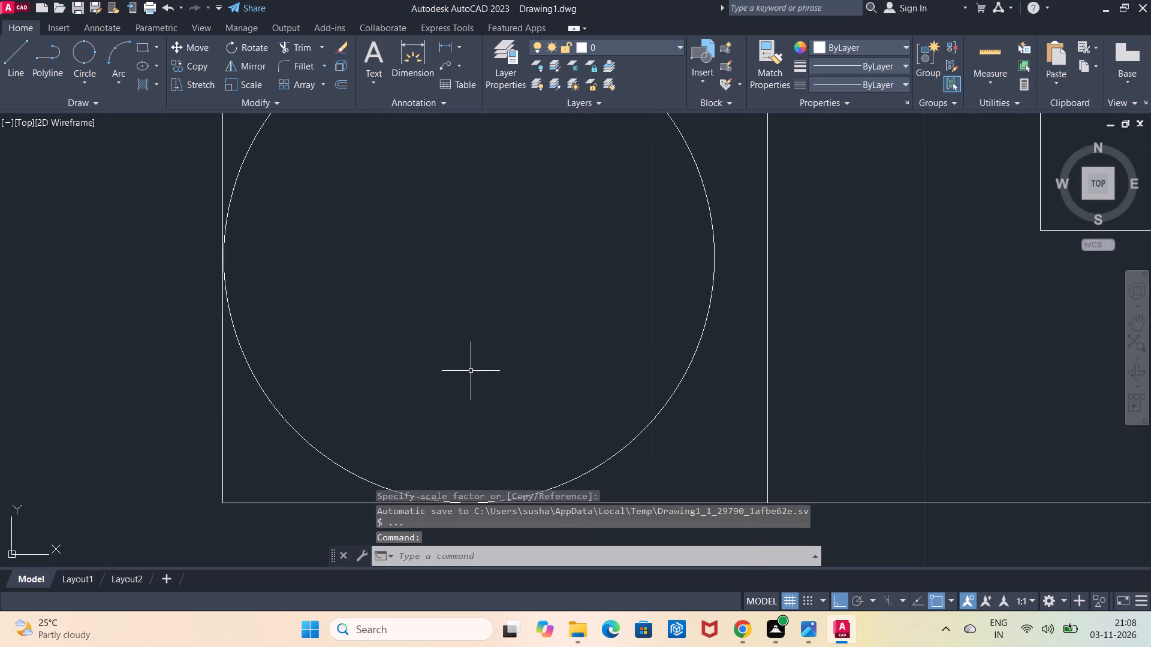
pyautogui.moveTo(499, 419); pyautogui.dragTo(528, 309, button='middle')
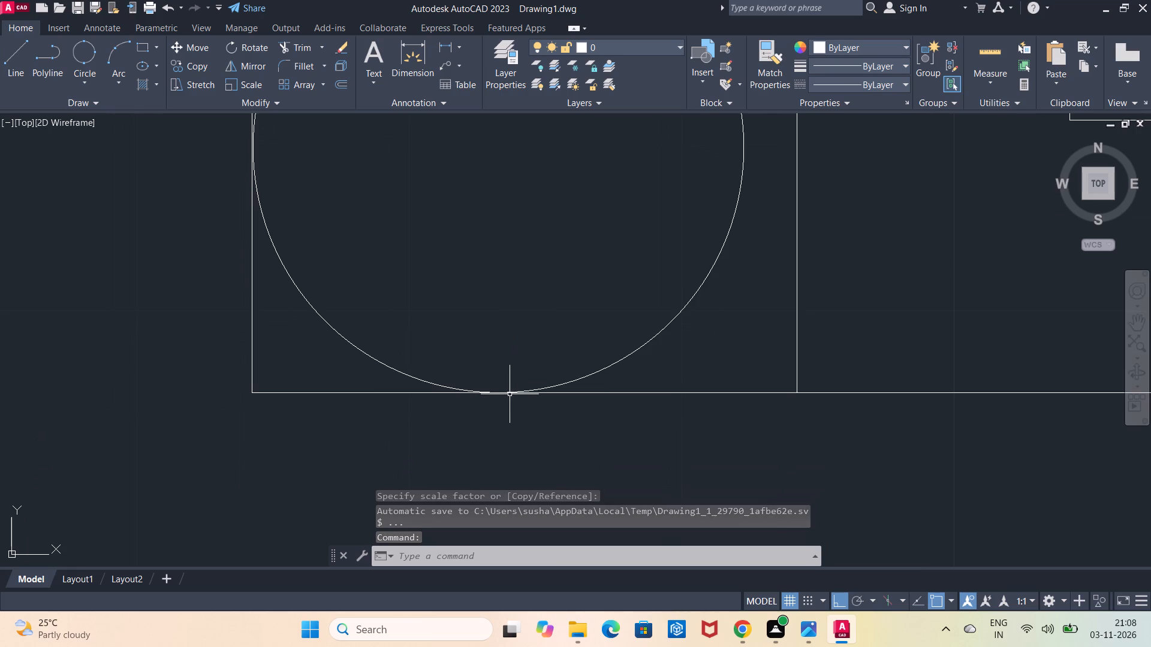
pyautogui.scroll(3, 509, 395)
pyautogui.scroll(-3, 516, 388)
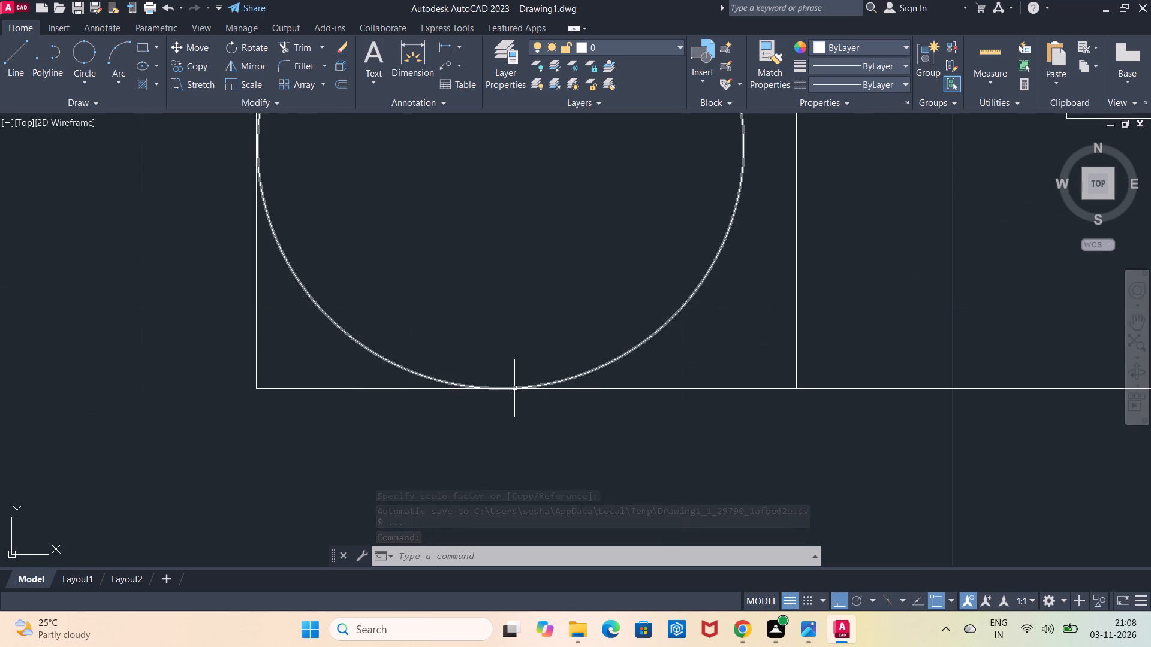
pyautogui.scroll(-2, 517, 378)
pyautogui.scroll(-1, 516, 193)
pyautogui.scroll(2, 516, 192)
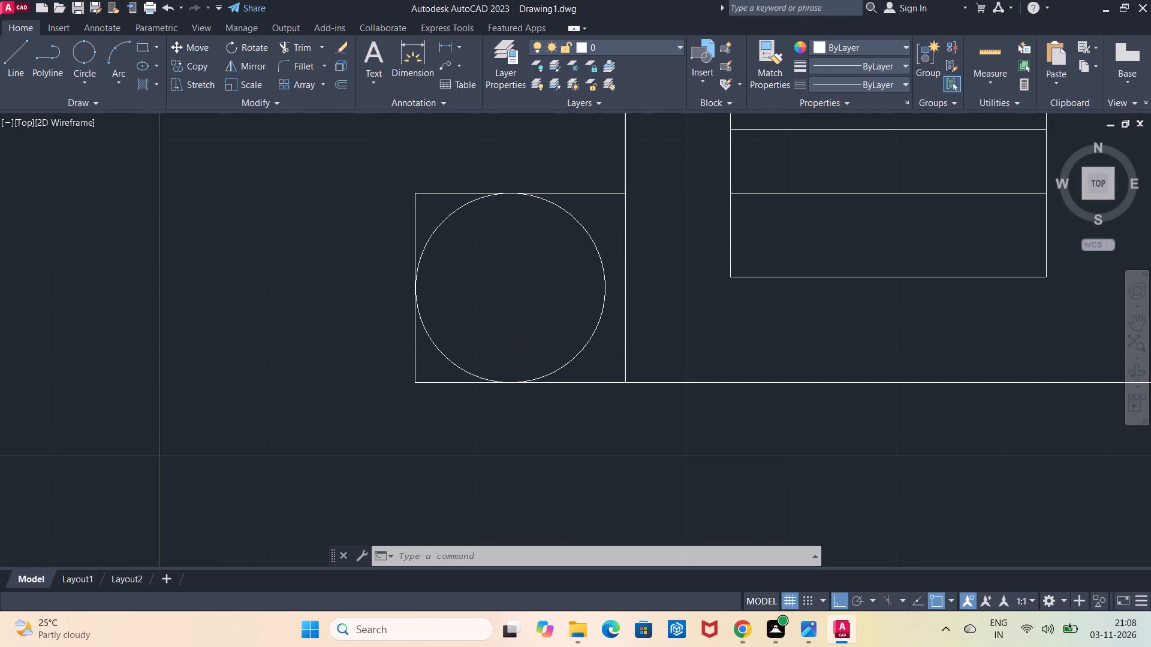
pyautogui.scroll(3, 514, 194)
pyautogui.scroll(-1, 477, 217)
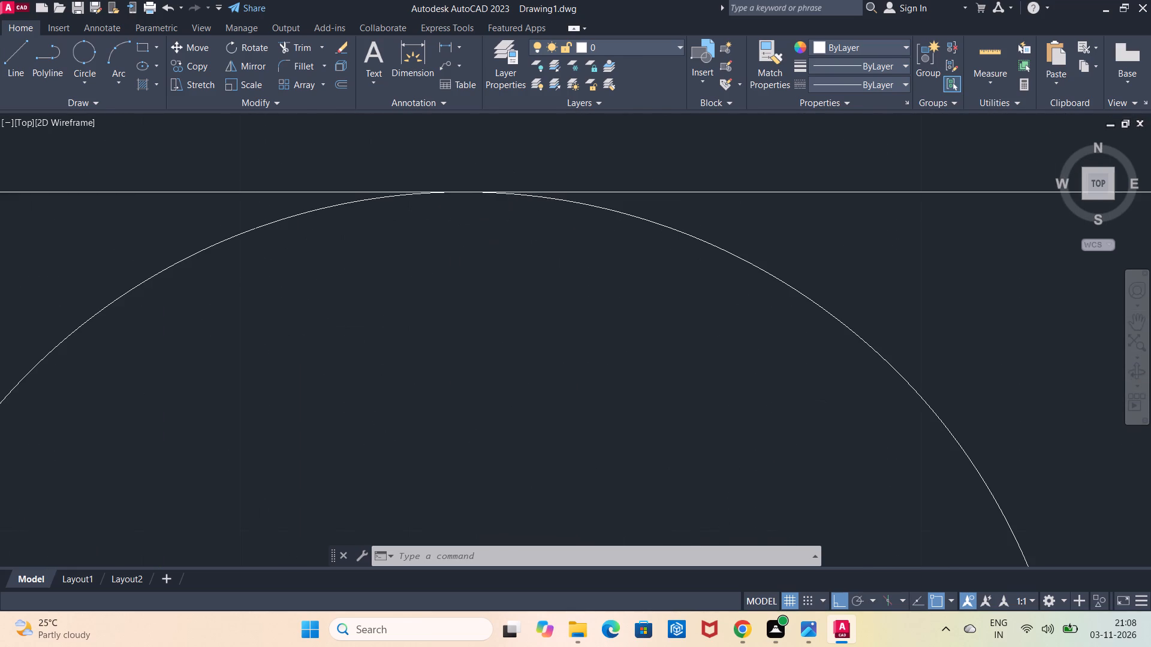
pyautogui.scroll(1, 477, 217)
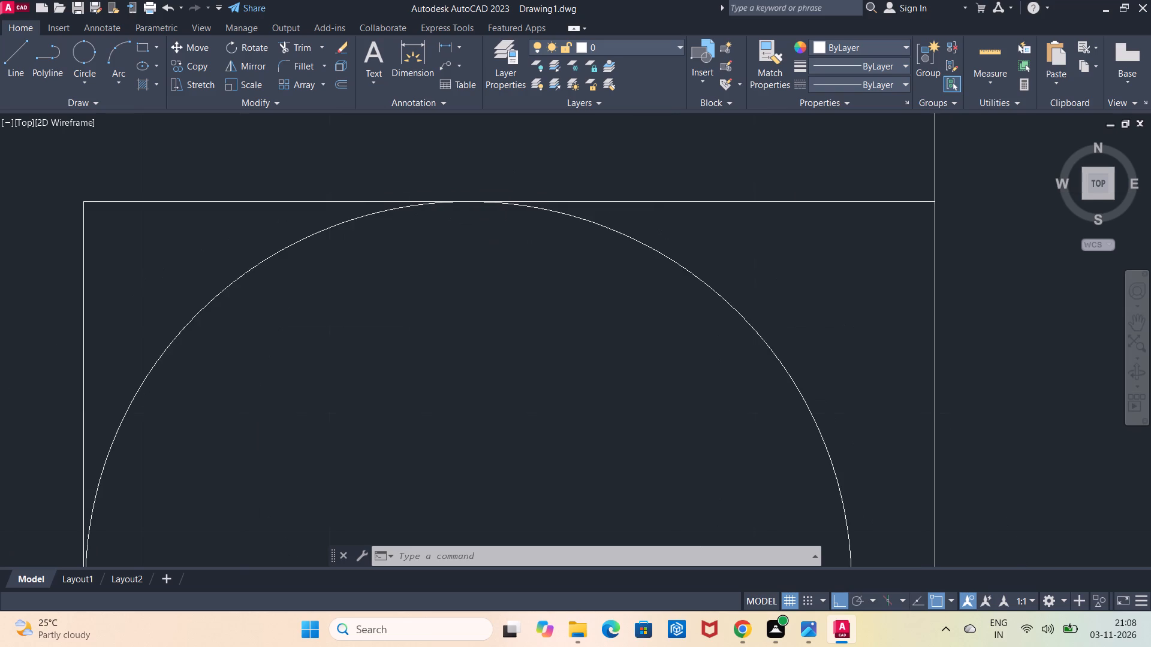
pyautogui.scroll(-4, 477, 217)
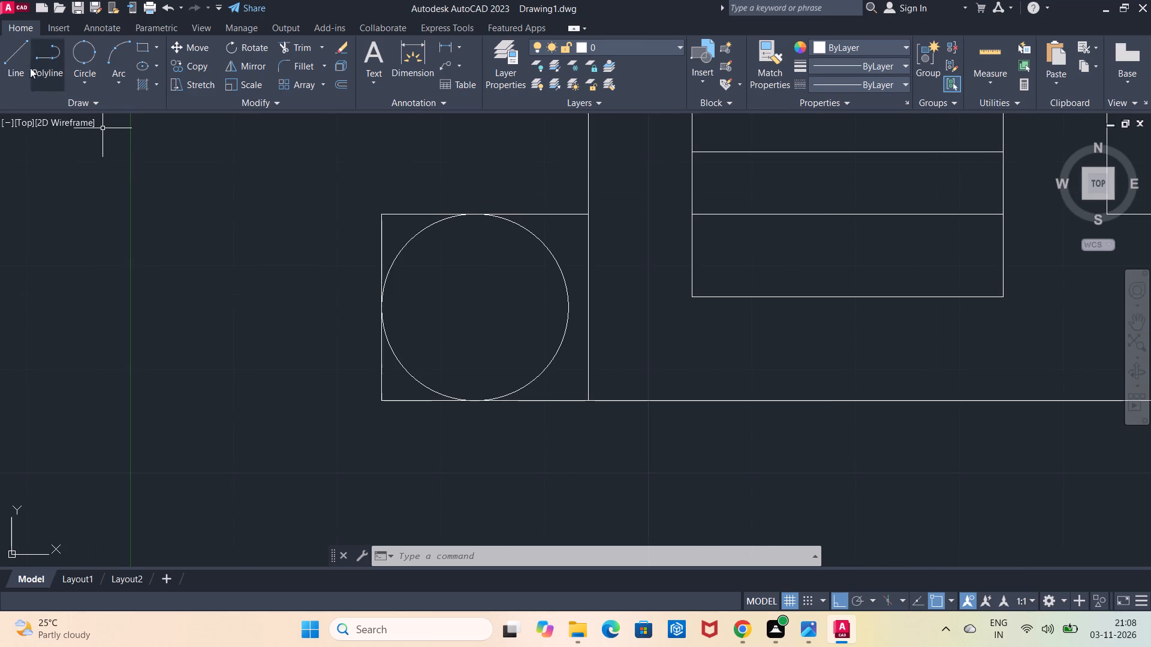
# Trim the rectangle's left side, the top and bottom side portions beyond the circle, and the circle's right half to form a rounded end.
pyautogui.click(296, 51)
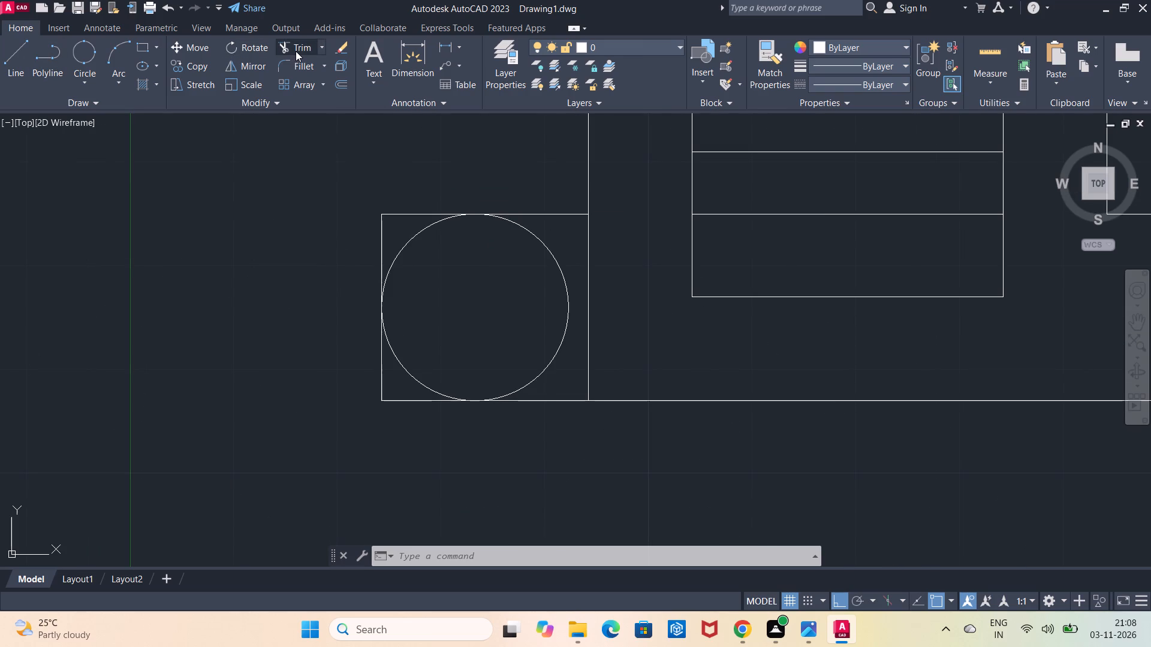
pyautogui.click(399, 214)
pyautogui.click(381, 240)
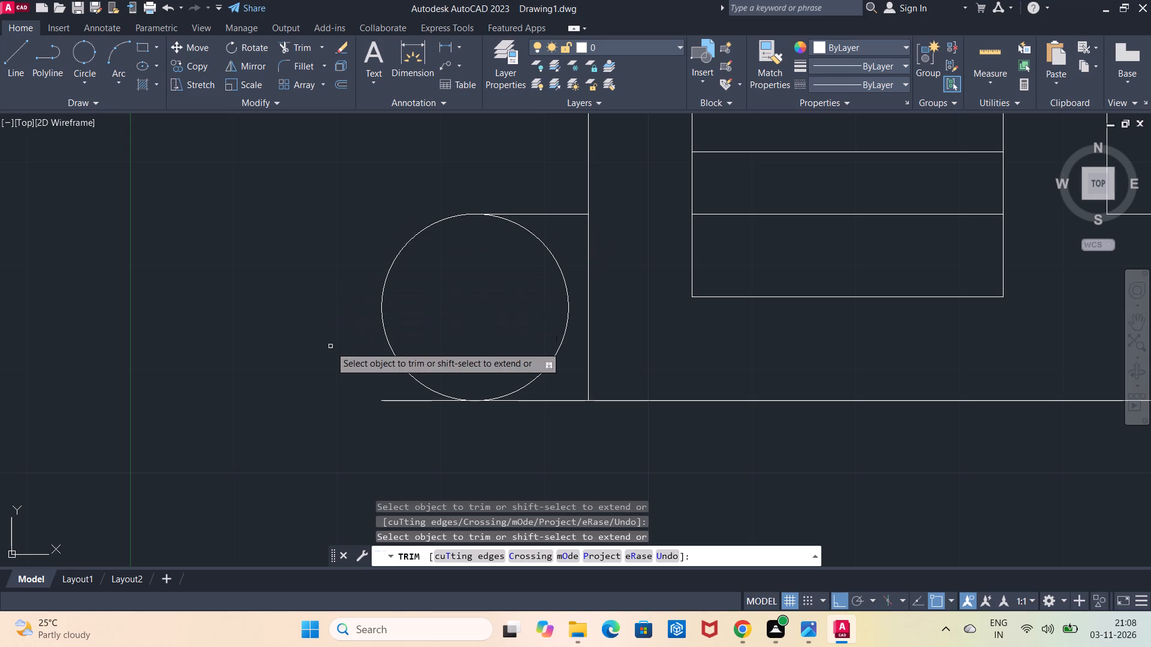
pyautogui.click(400, 400)
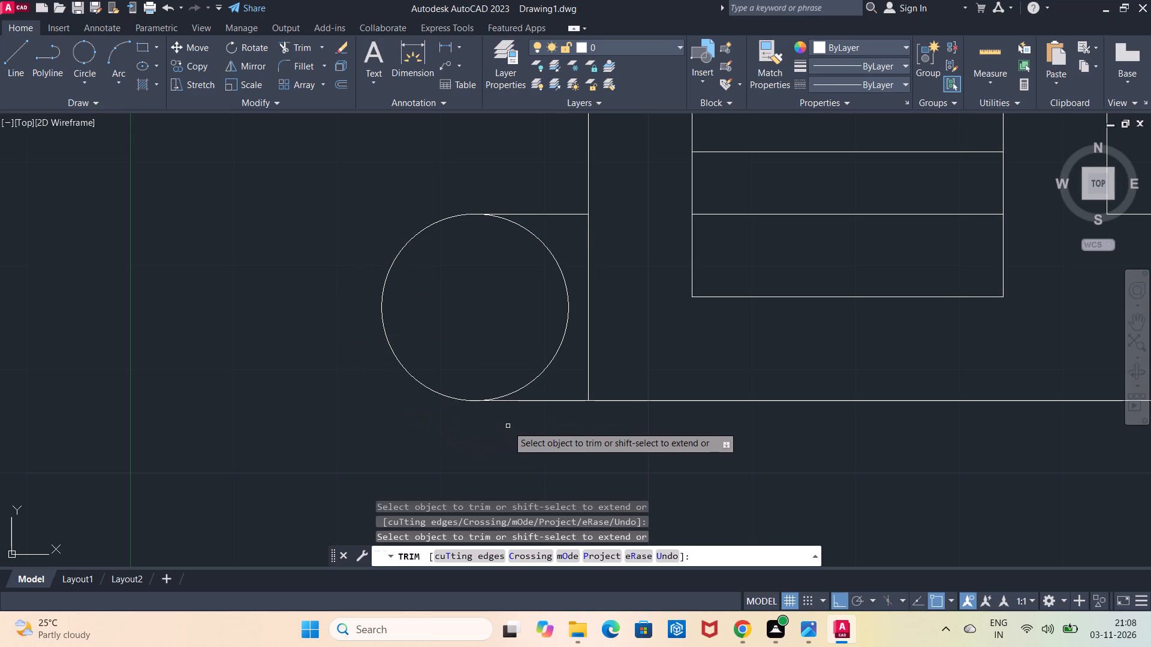
pyautogui.click(551, 361)
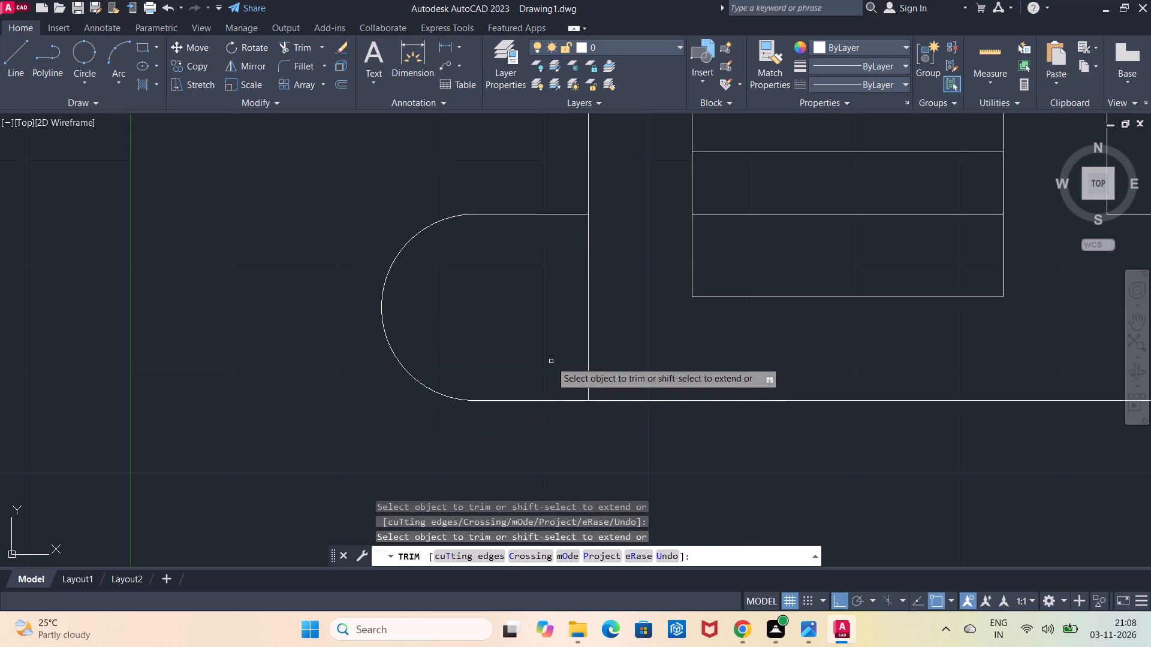
pyautogui.press('Escape')
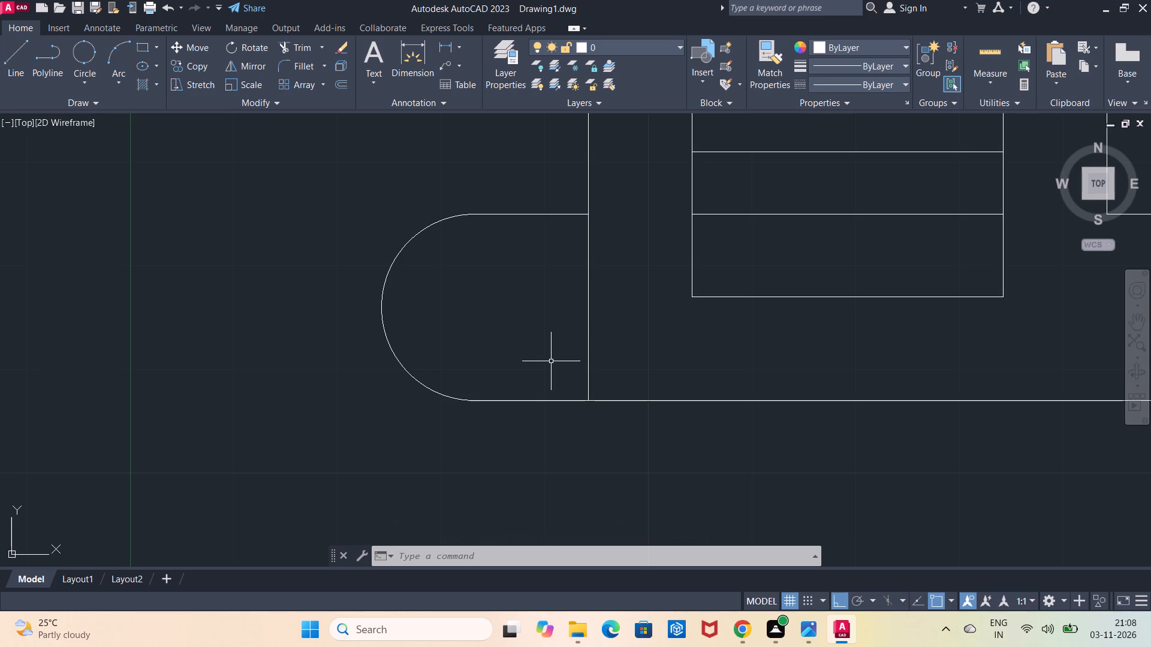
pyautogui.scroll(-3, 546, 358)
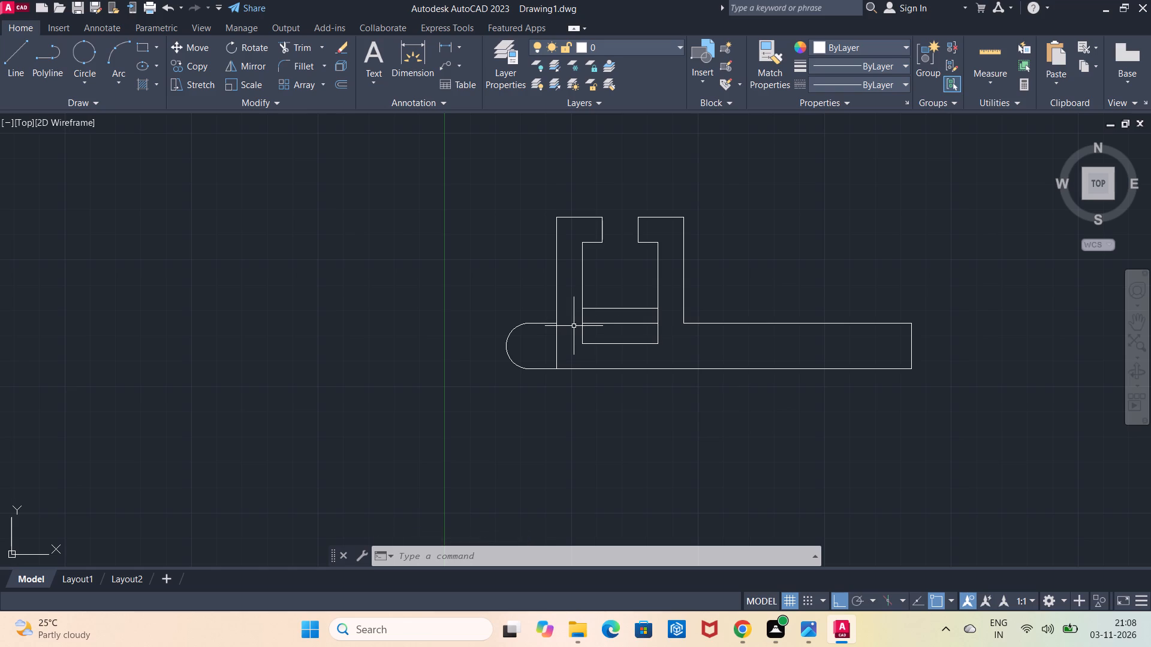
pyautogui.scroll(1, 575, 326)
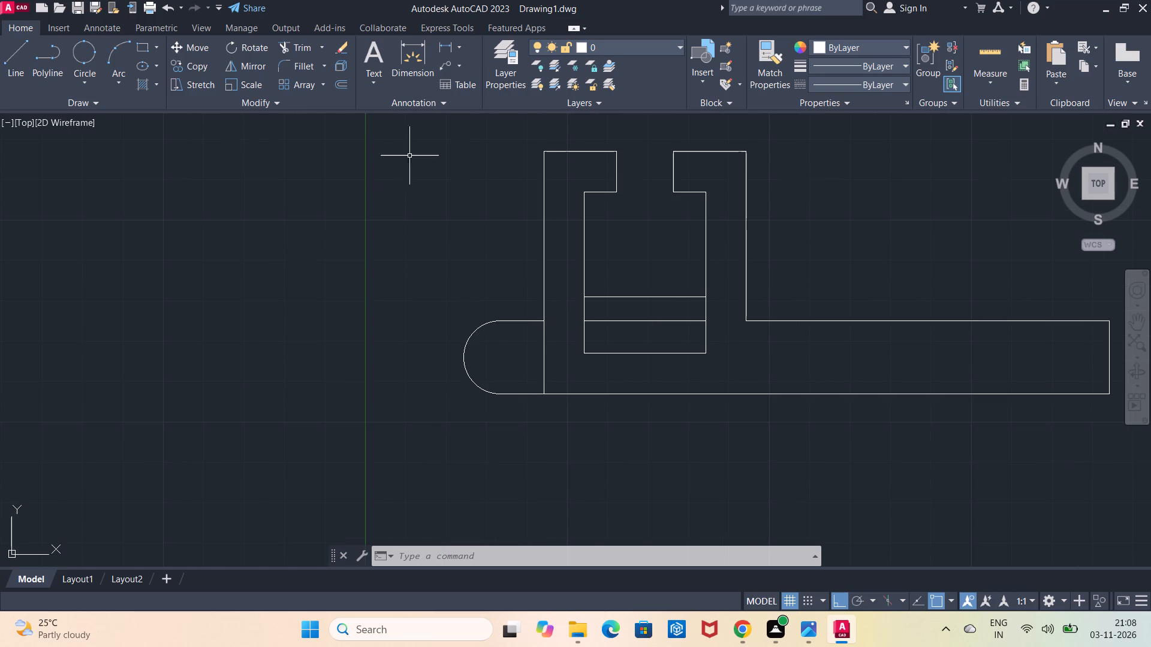
# Measure the left extension's height along the body's left side with a linear dimension, without placing it.
pyautogui.click(445, 47)
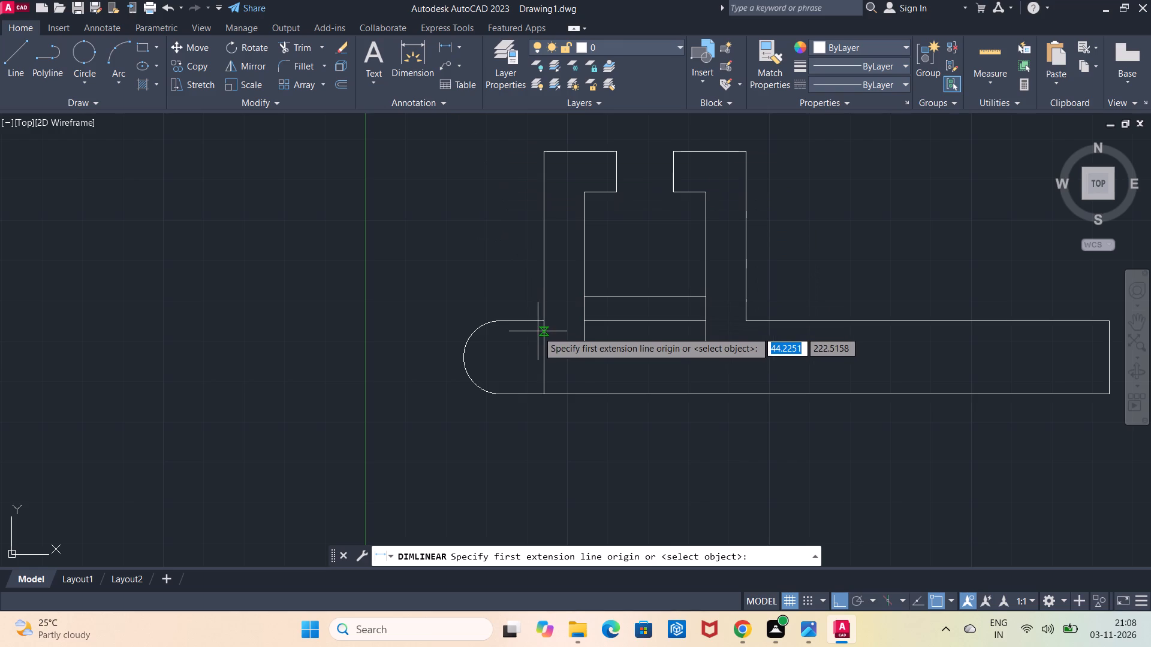
pyautogui.click(542, 324)
pyautogui.click(541, 391)
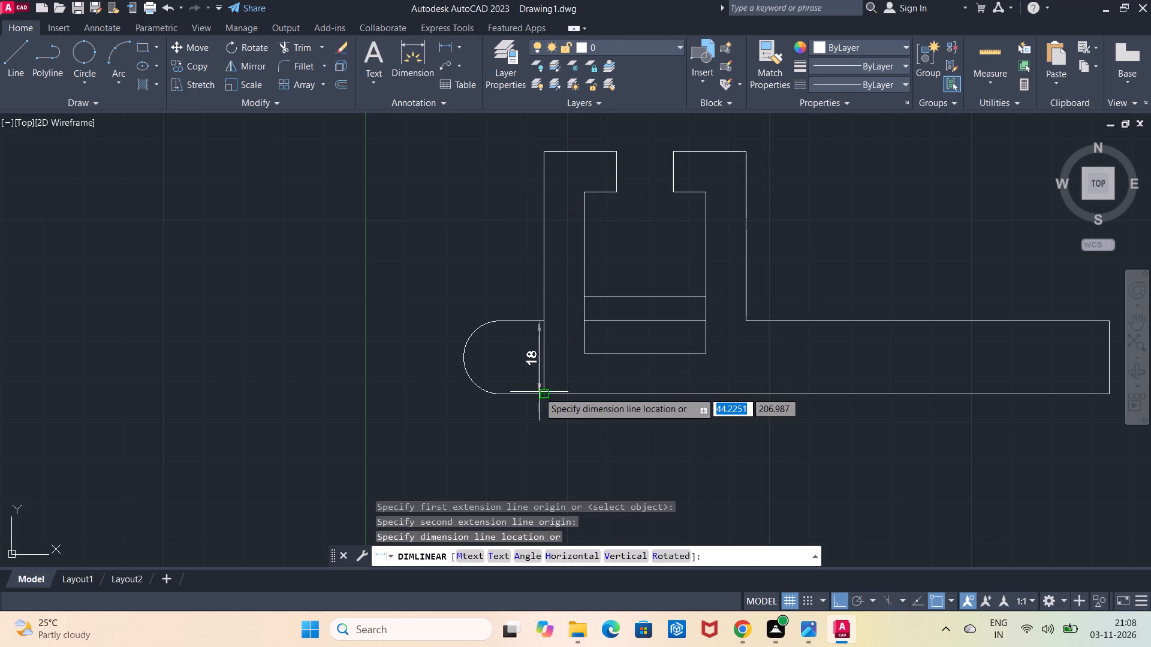
pyautogui.press('Escape')
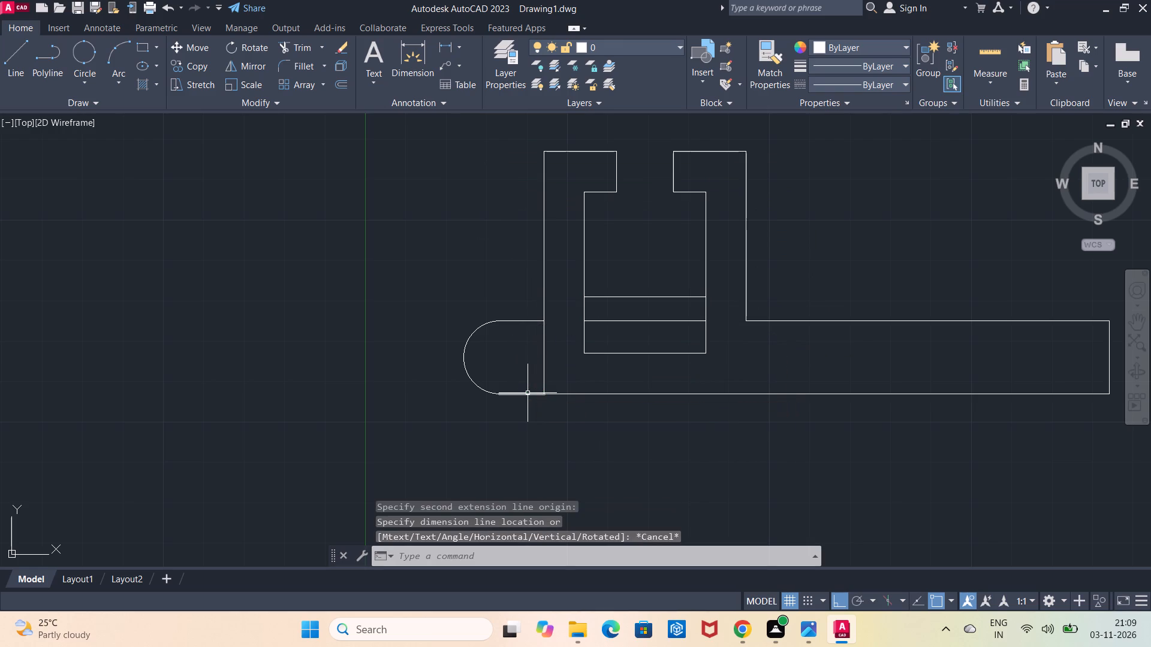
# Measure the base's overall length from the rounded end to the right extension's end with a linear dimension, without placing it.
pyautogui.scroll(-1, 528, 393)
pyautogui.moveTo(528, 393); pyautogui.dragTo(519, 280, button='middle')
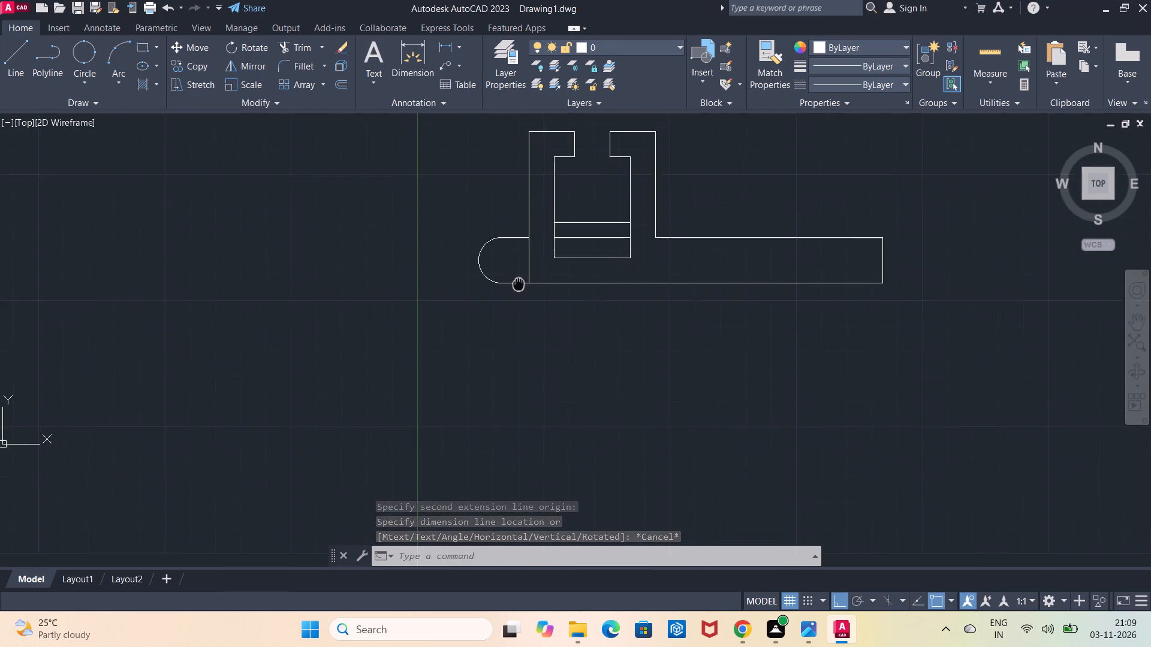
pyautogui.moveTo(519, 280); pyautogui.dragTo(525, 251, button='middle')
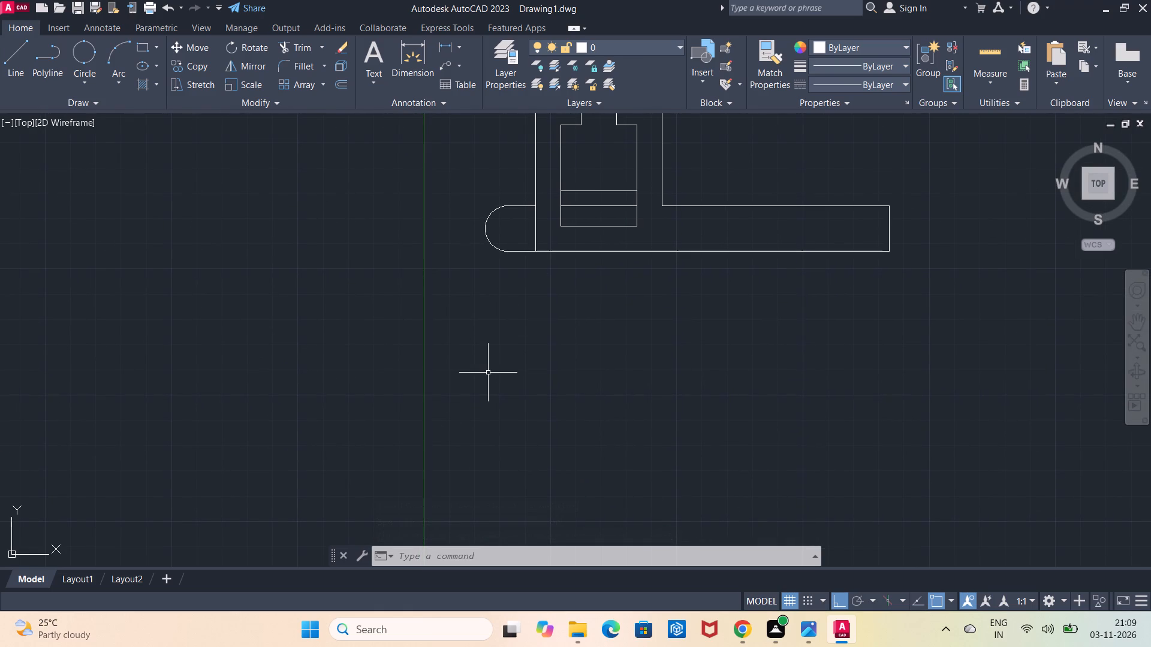
pyautogui.click(442, 42)
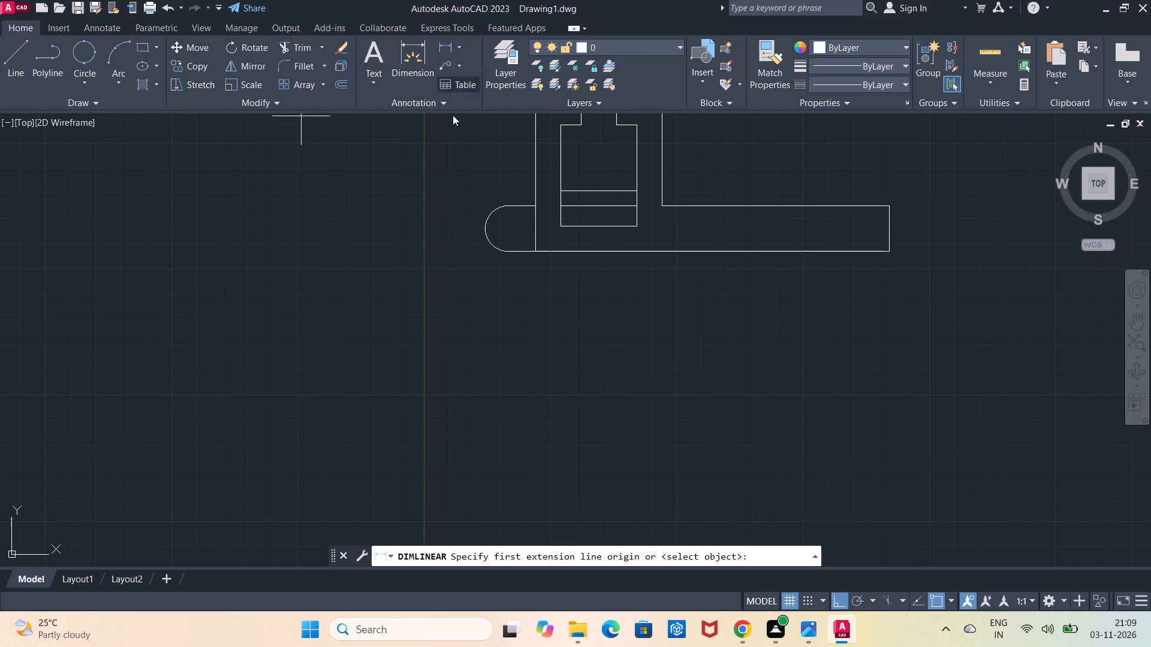
pyautogui.click(485, 230)
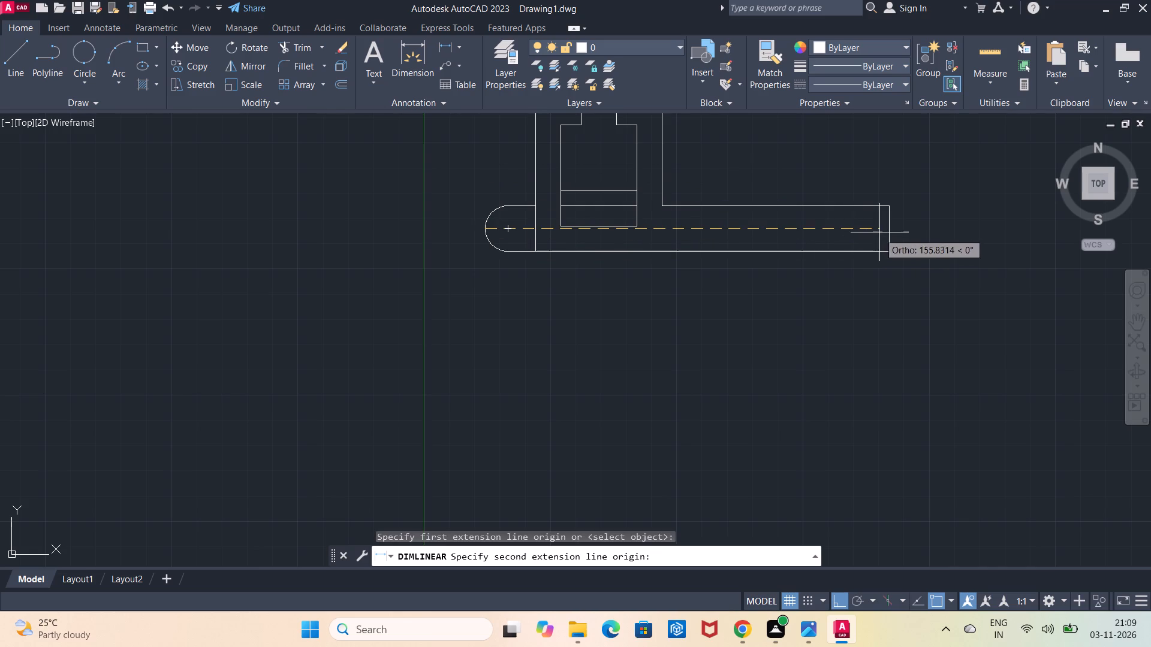
pyautogui.click(886, 226)
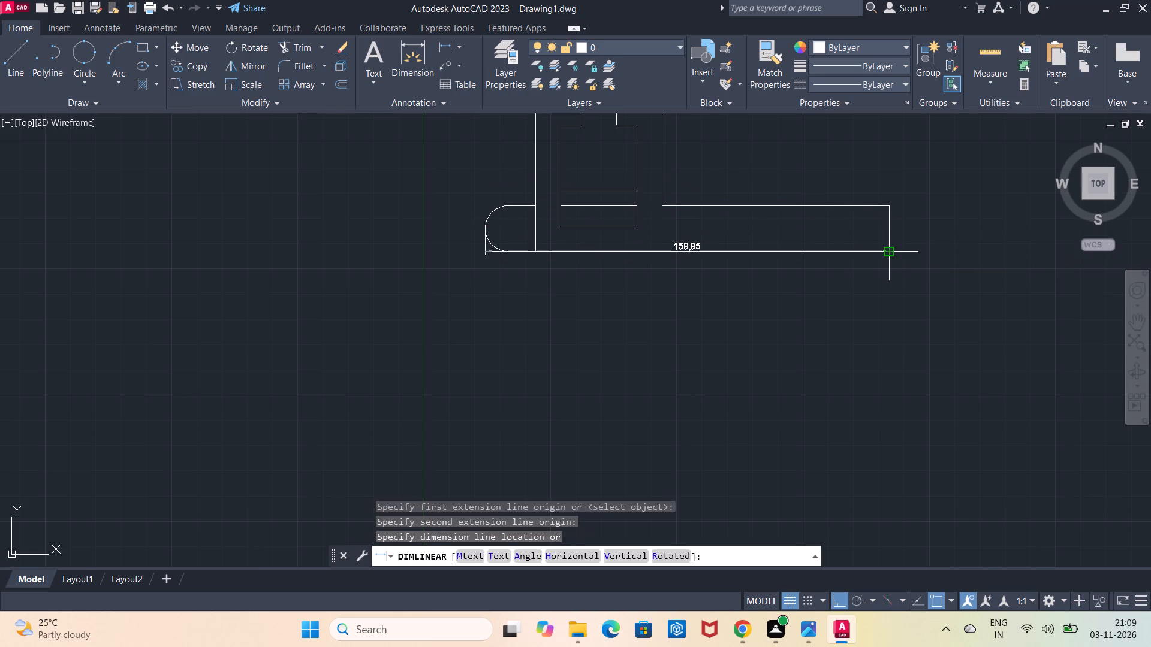
pyautogui.press('Escape')
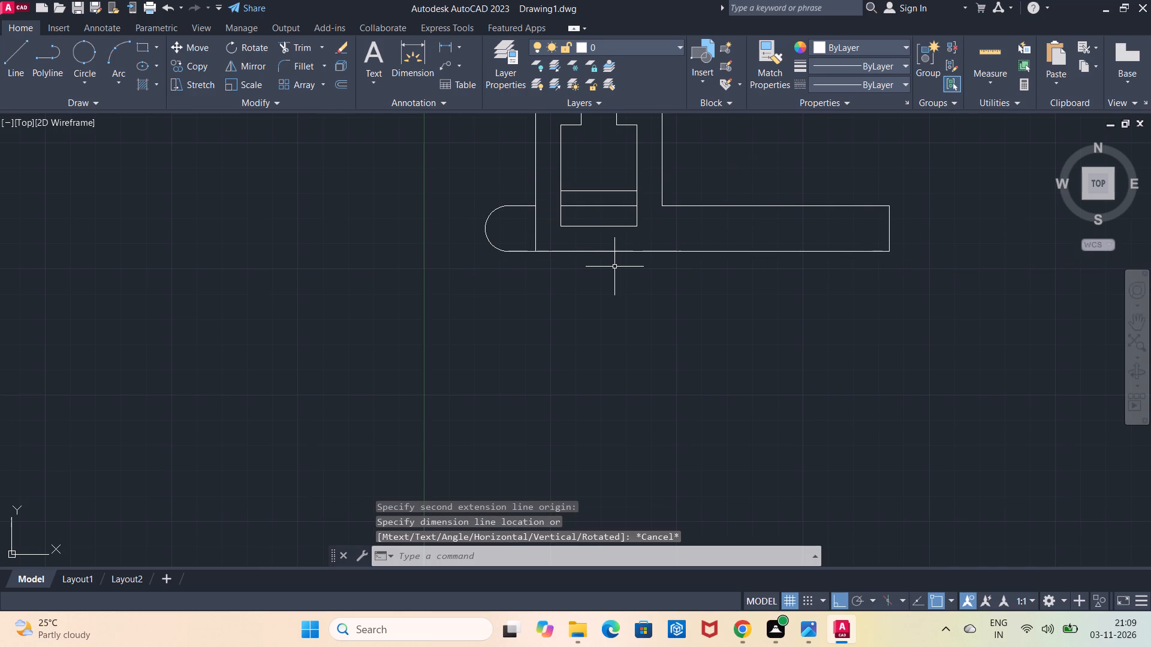
# Measure the left extension's length from the arc's outermost point to the body's left side with a linear dimension, without placing it.
pyautogui.scroll(1, 543, 251)
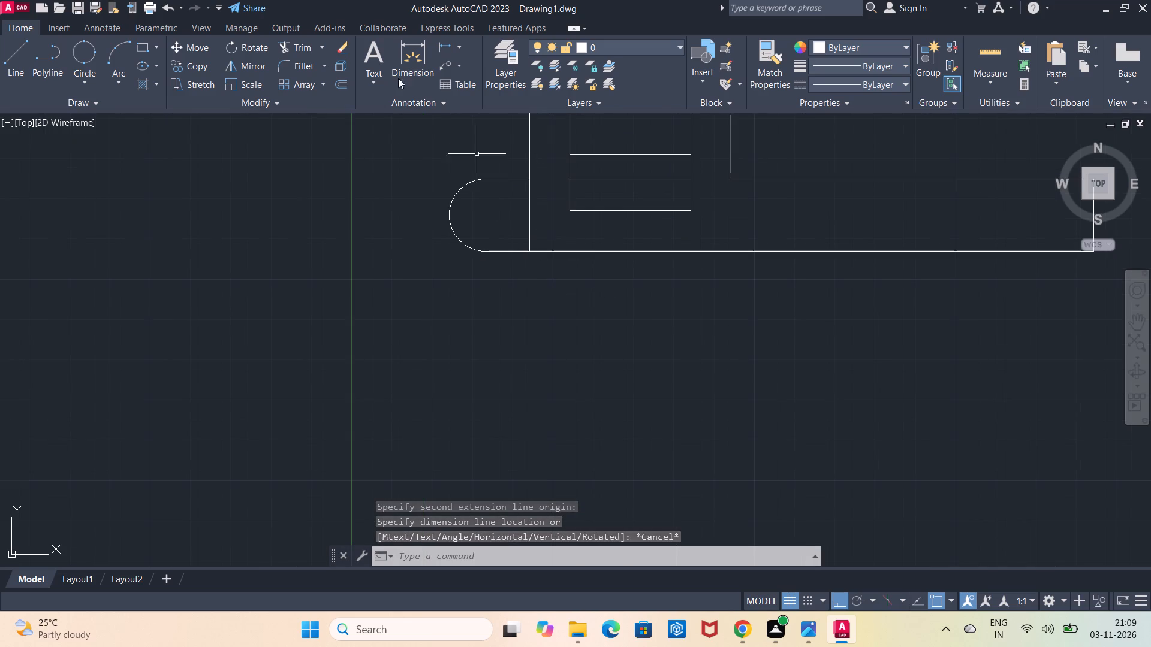
pyautogui.click(450, 49)
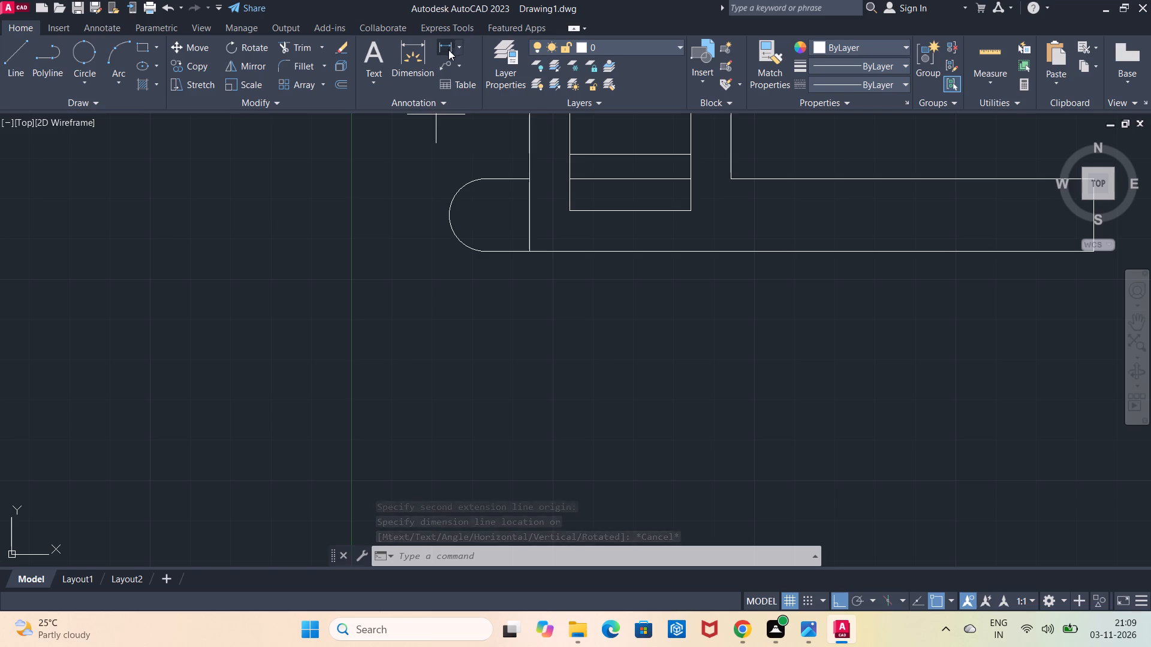
pyautogui.click(447, 210)
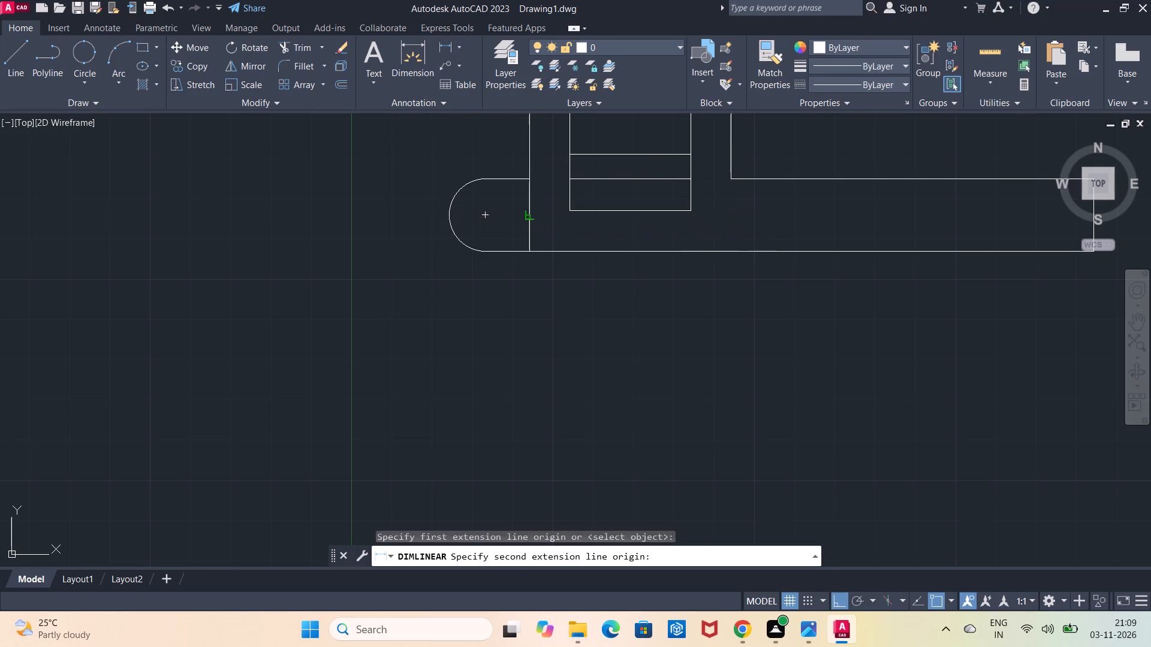
pyautogui.click(525, 216)
pyautogui.press('Escape')
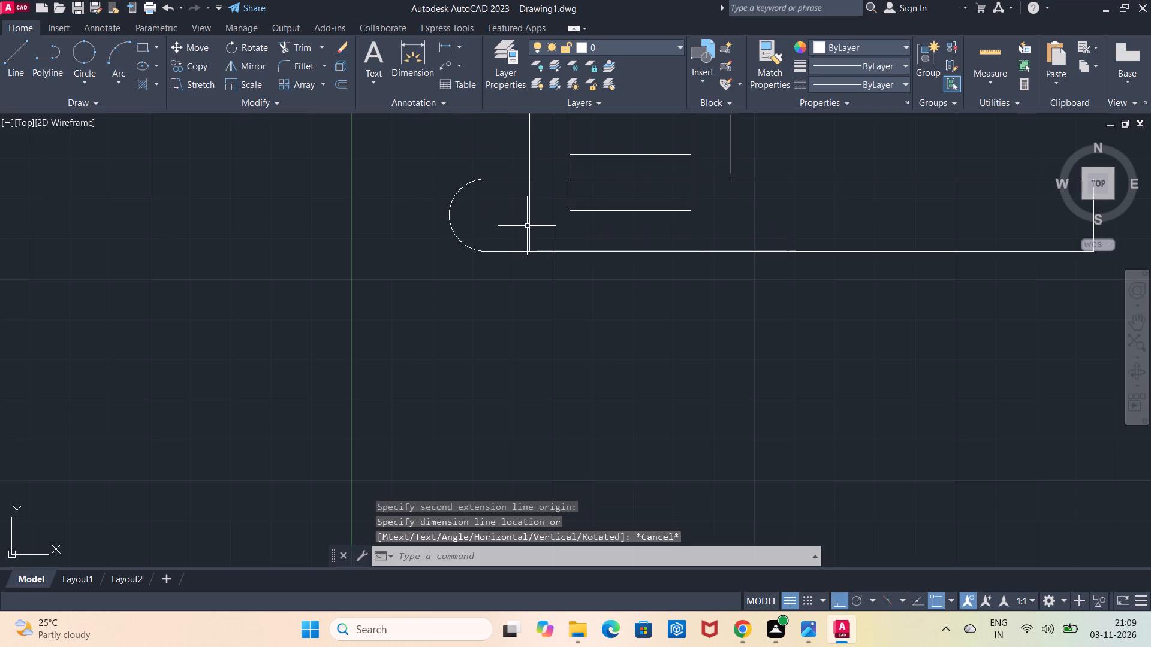
# Measure the rounded end's height between the arc's upper and lower endpoints with a linear dimension, without placing it.
pyautogui.scroll(1, 466, 216)
pyautogui.moveTo(466, 216); pyautogui.dragTo(444, 295, button='middle')
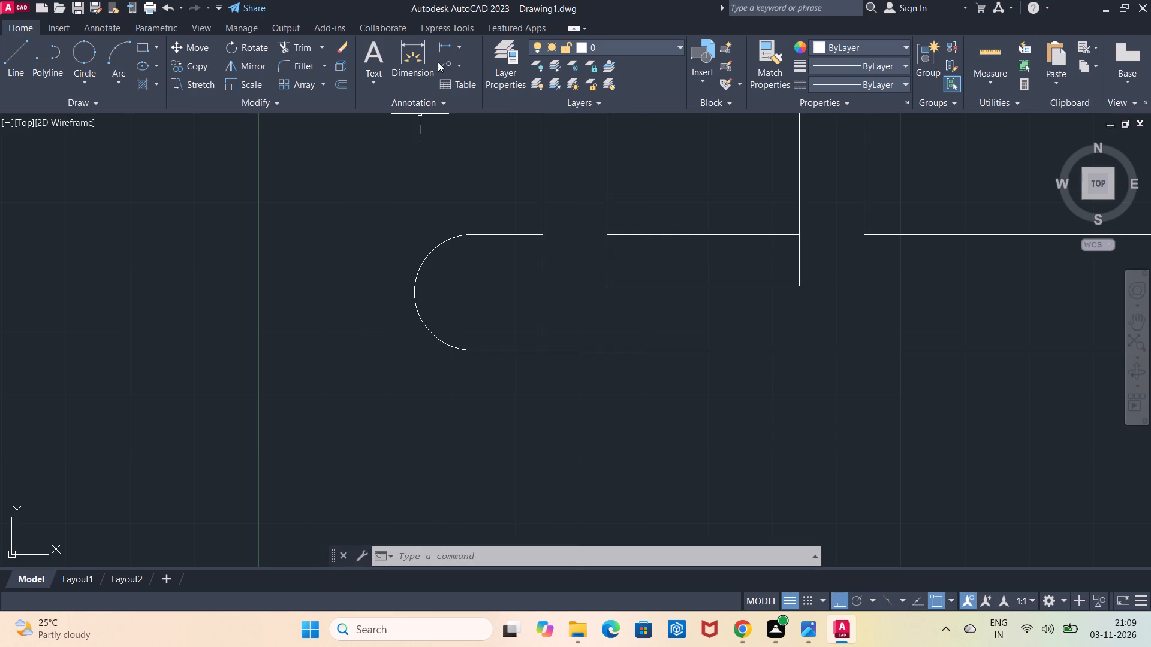
pyautogui.click(444, 43)
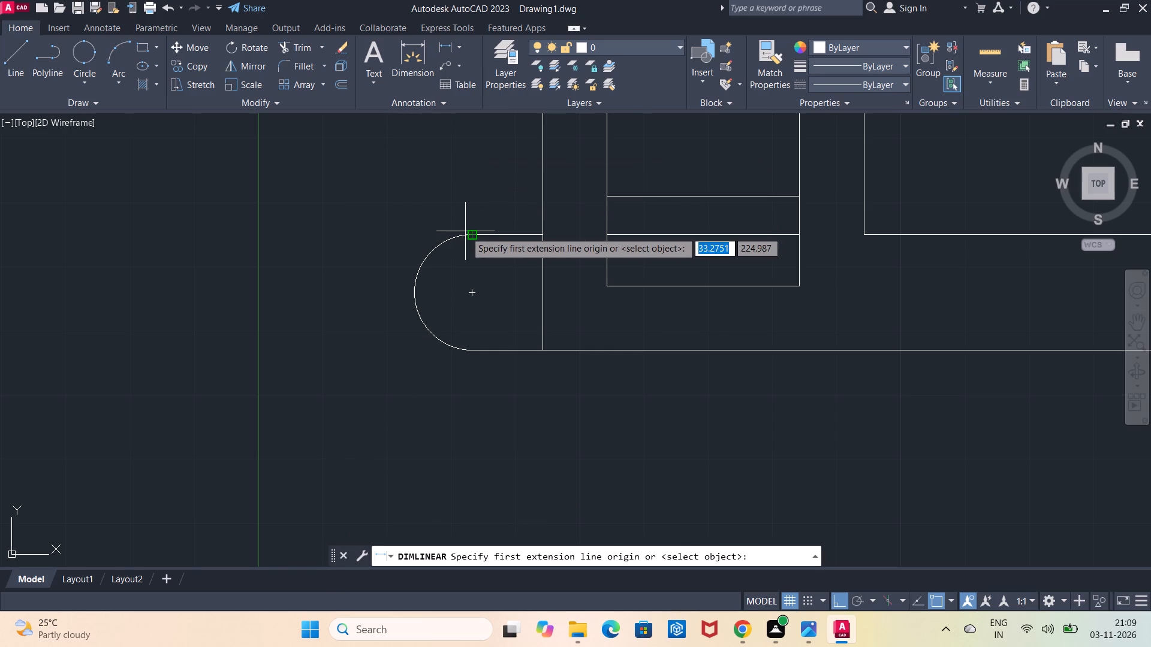
pyautogui.click(465, 231)
pyautogui.click(466, 356)
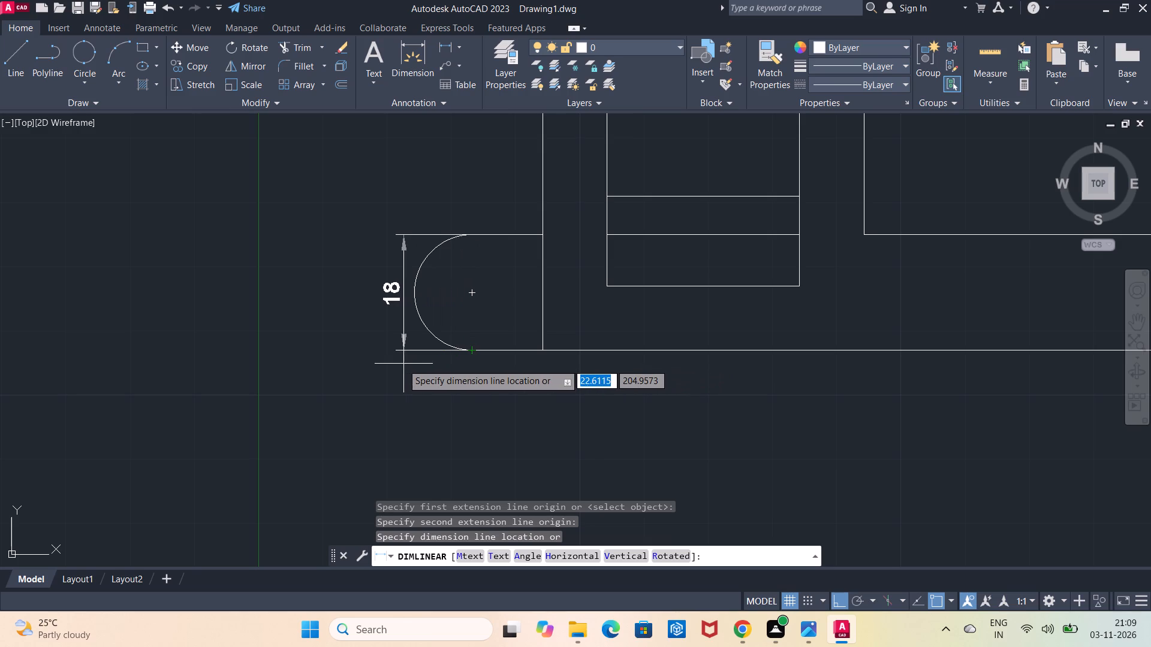
pyautogui.press('Escape')
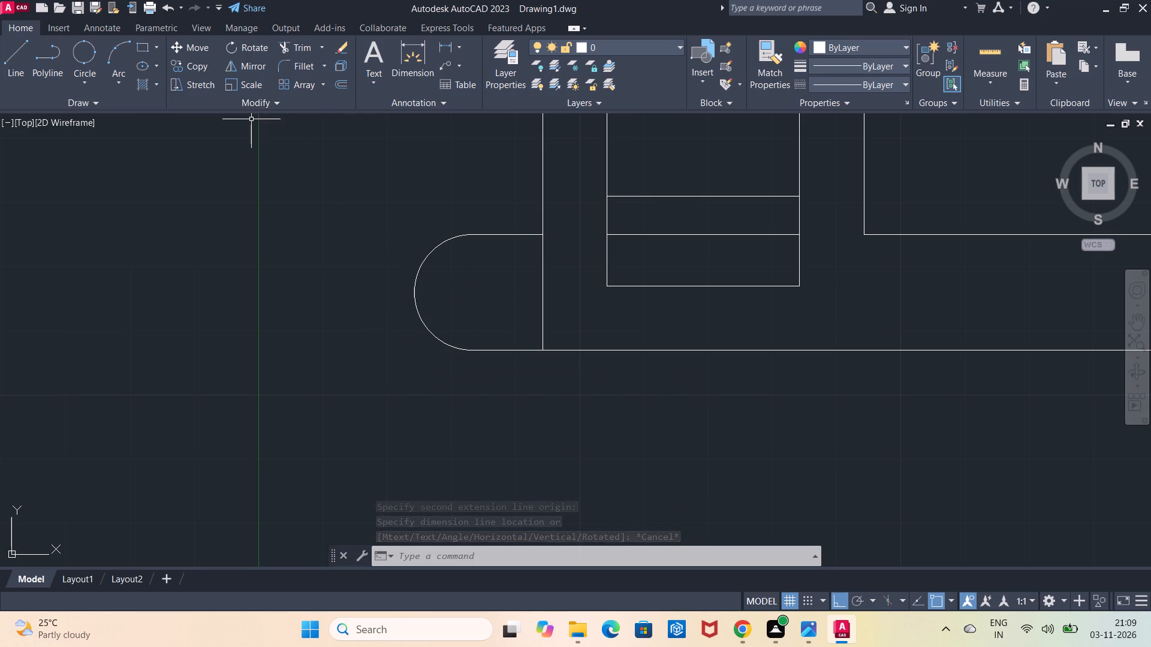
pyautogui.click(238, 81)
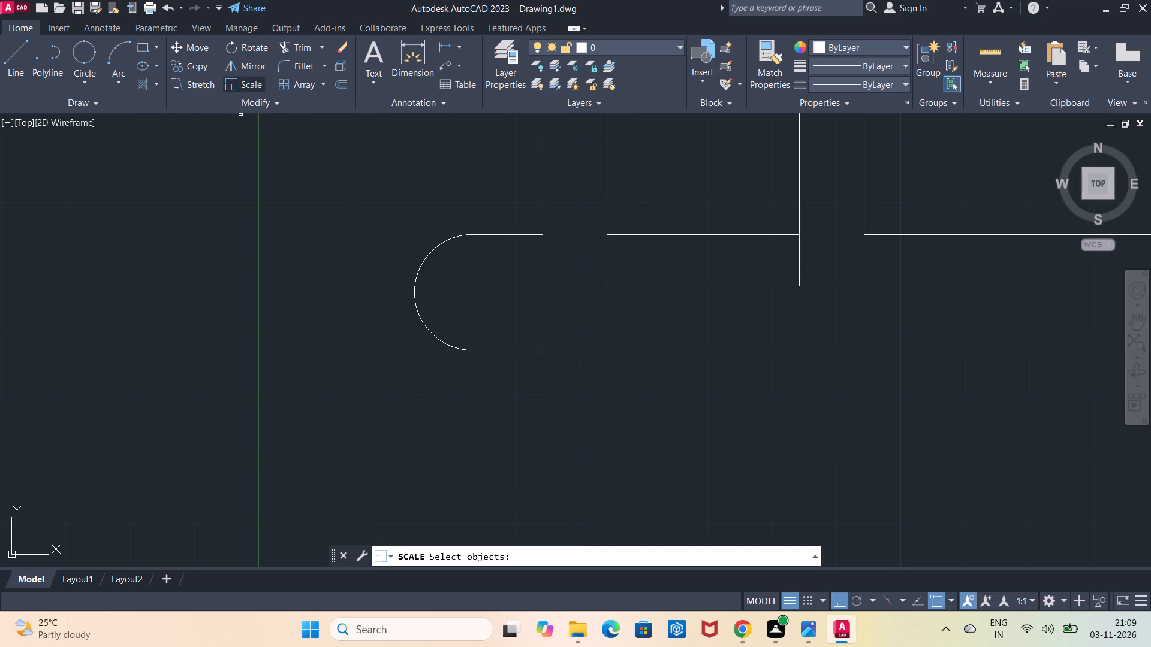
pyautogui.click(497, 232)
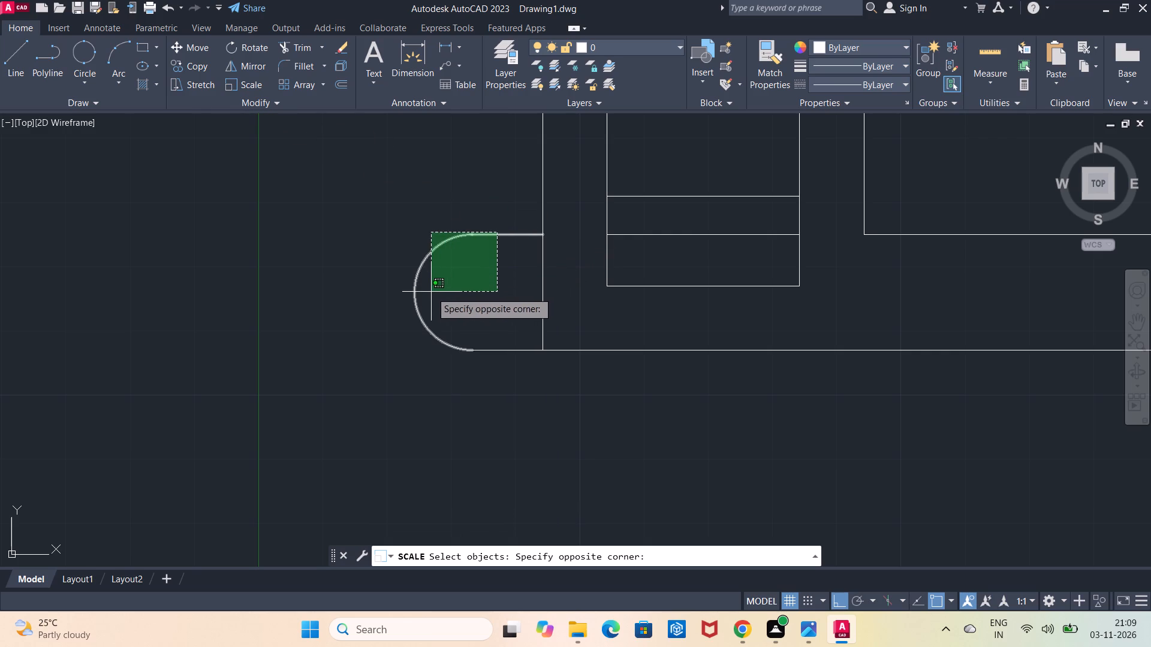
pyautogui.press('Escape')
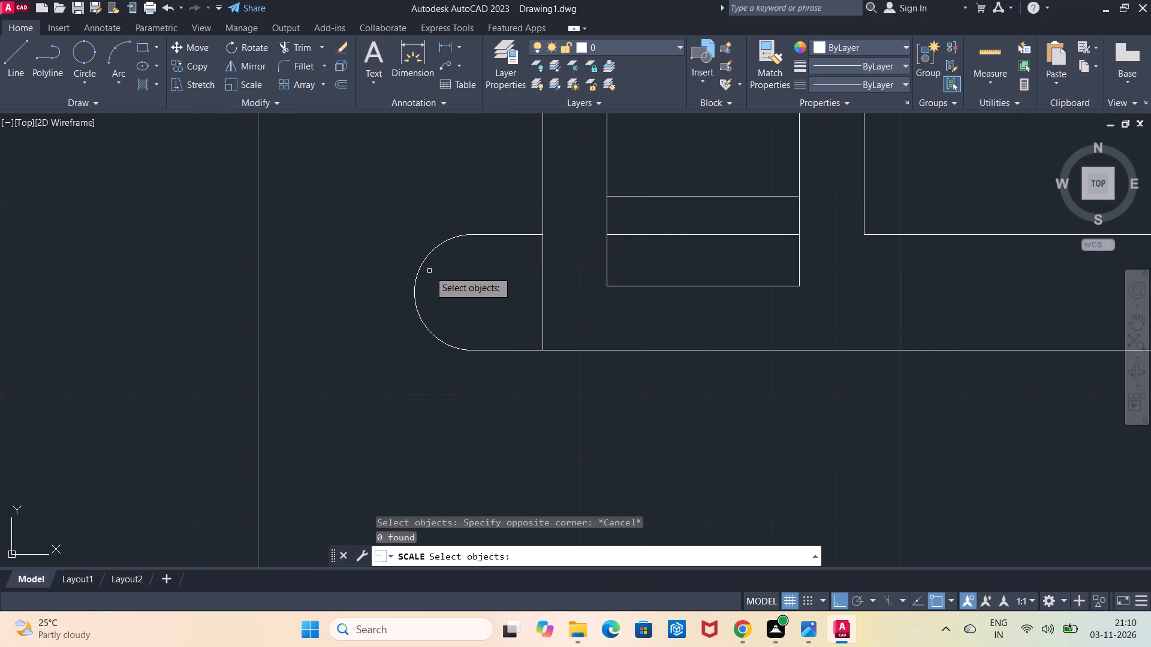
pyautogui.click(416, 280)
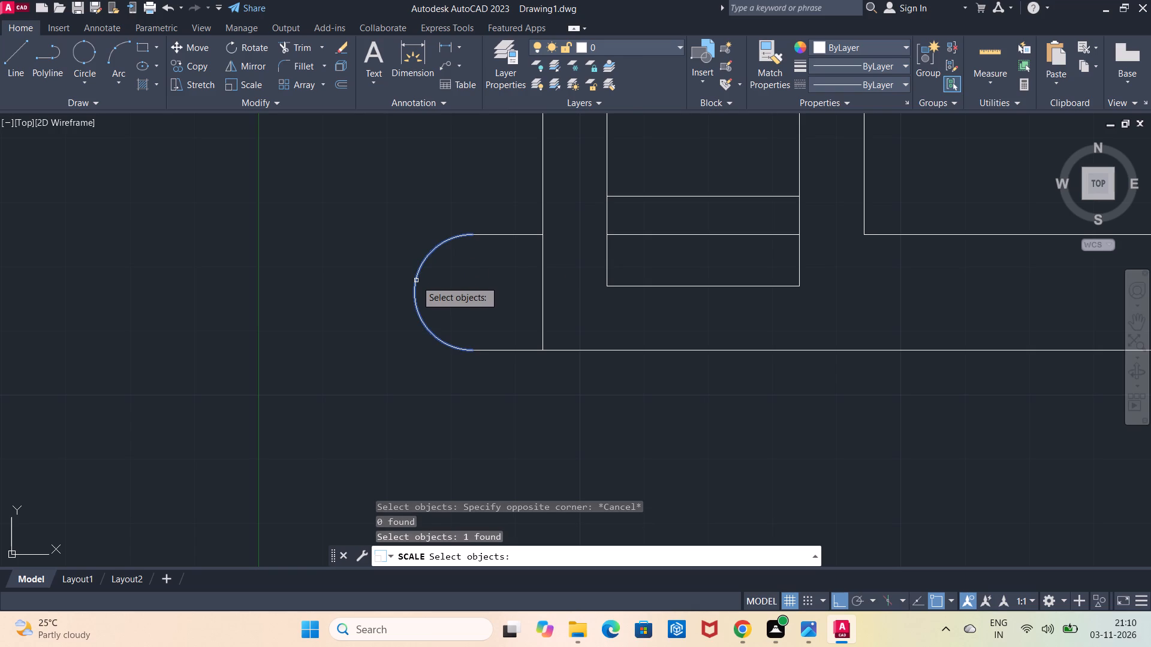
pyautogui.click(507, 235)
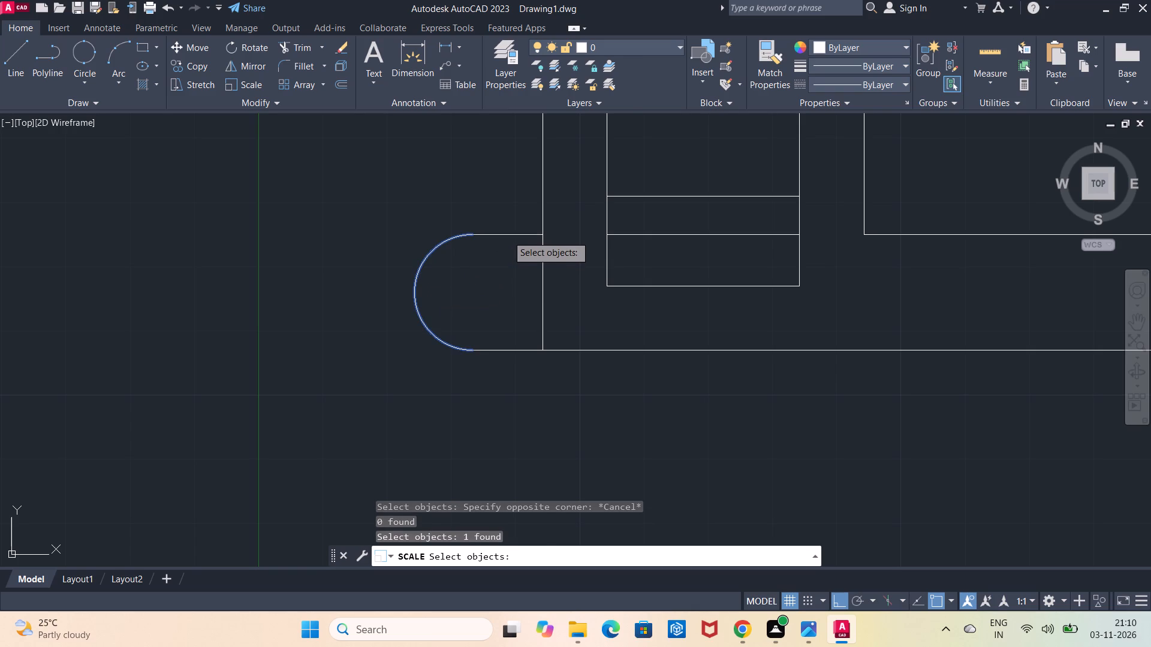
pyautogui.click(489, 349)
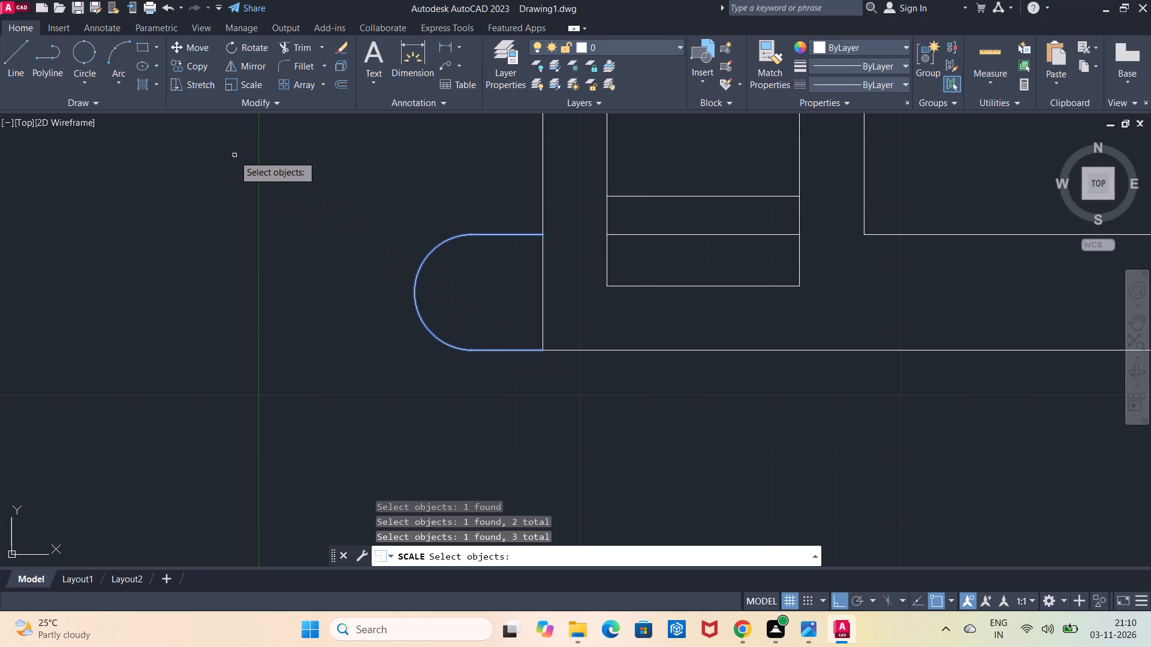
# Scale the left extension's arc, top line and bottom line by a factor of 10 about the bottom line's midpoint.
pyautogui.click(230, 81)
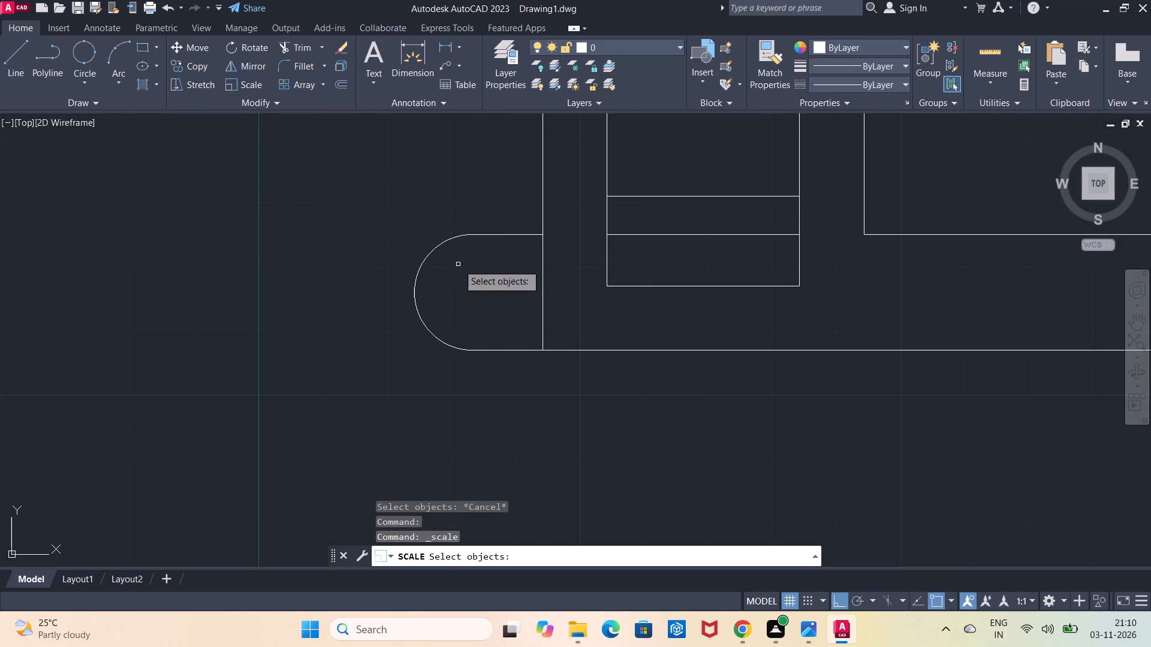
pyautogui.click(487, 234)
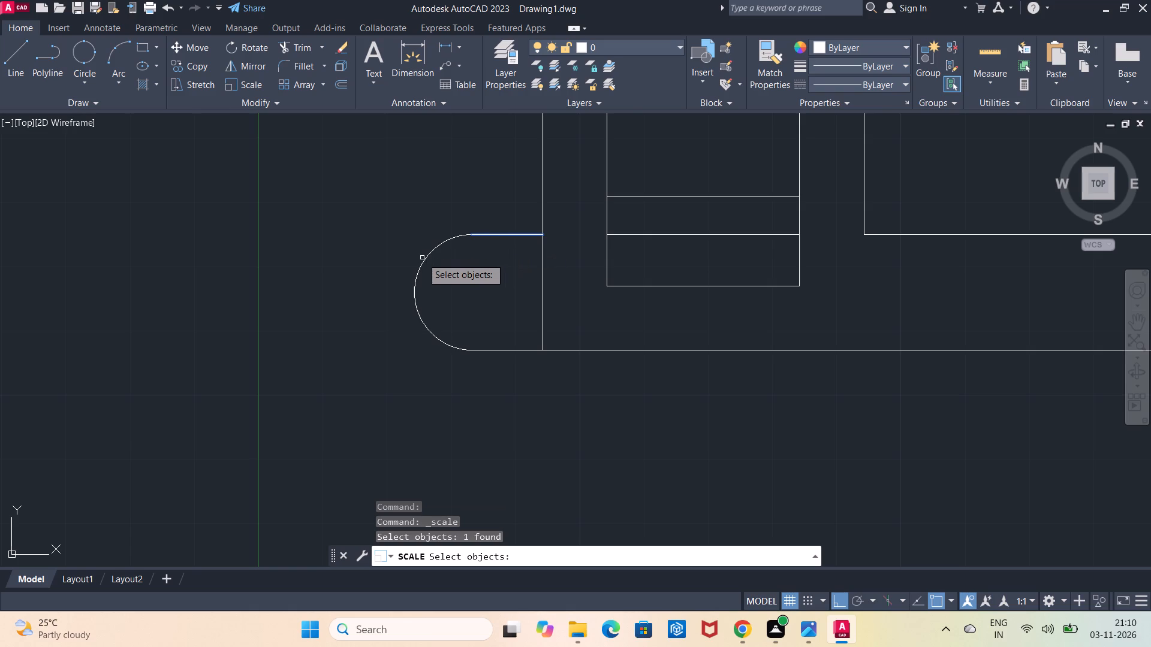
pyautogui.click(423, 264)
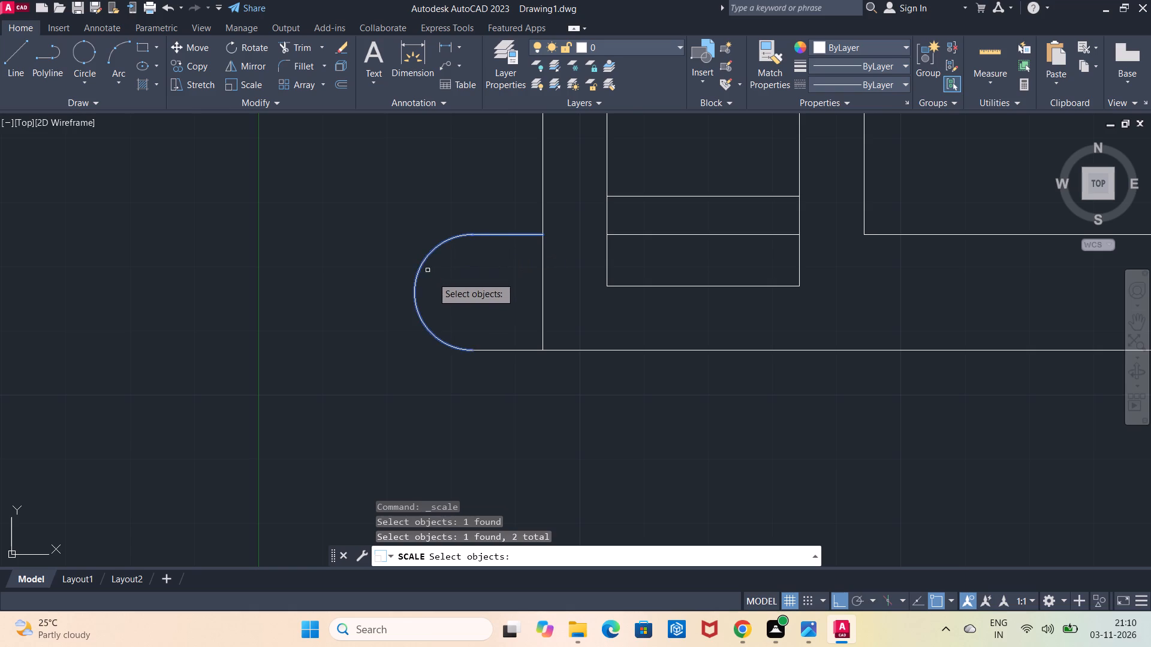
pyautogui.click(490, 349)
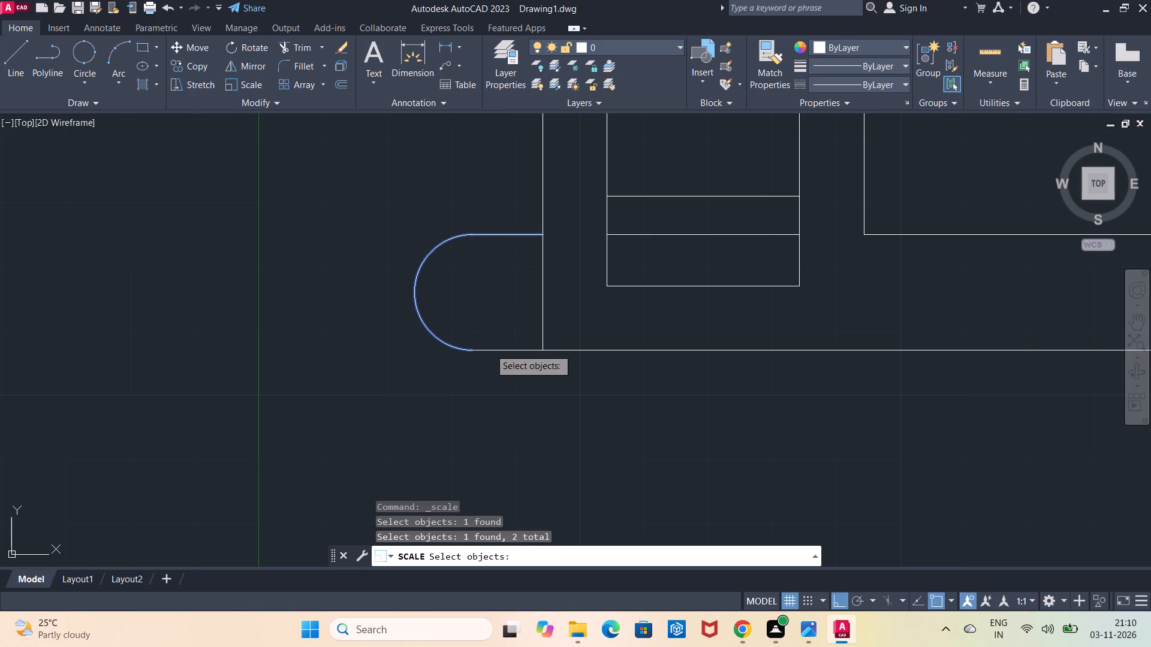
pyautogui.press('Return')
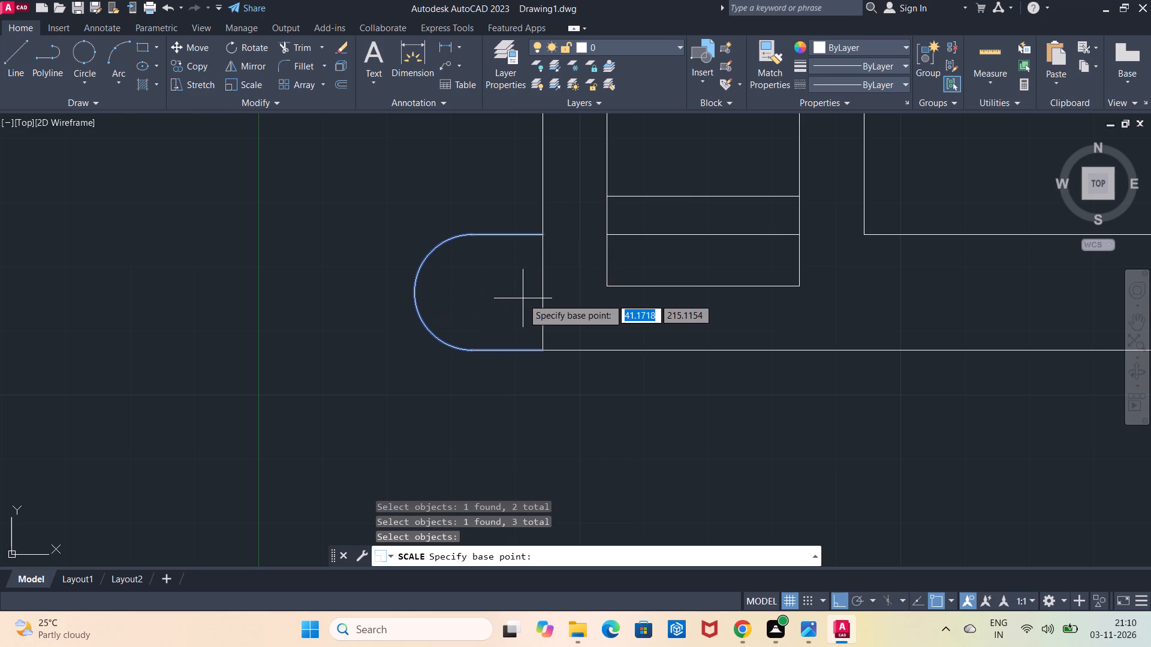
pyautogui.click(507, 349)
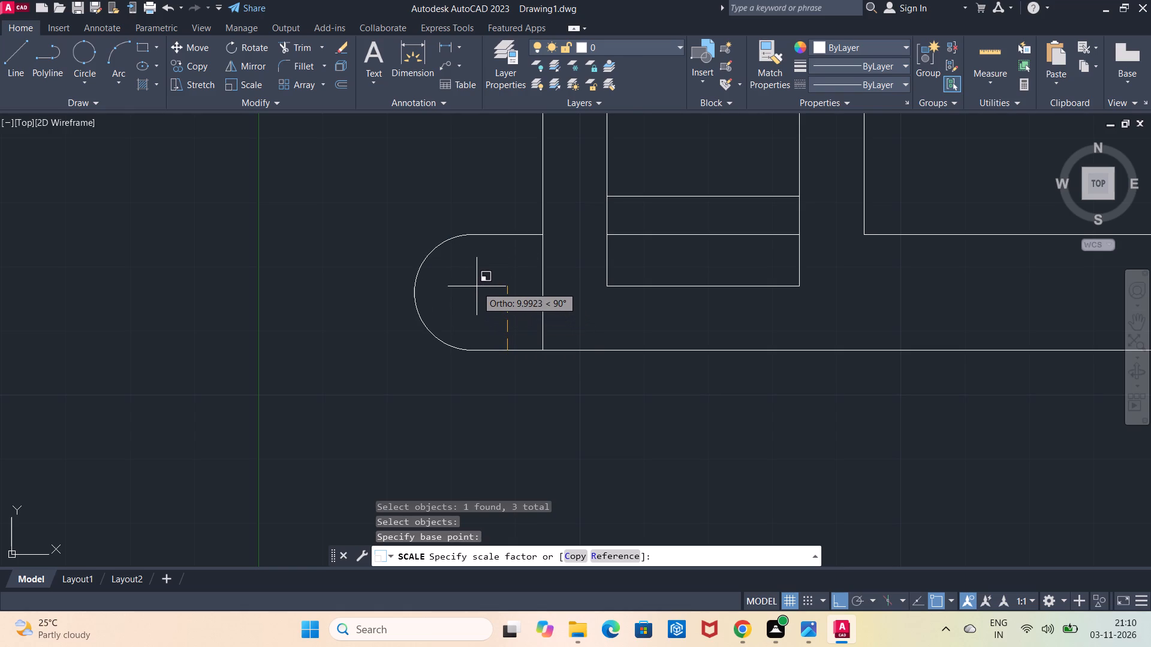
pyautogui.press('1')
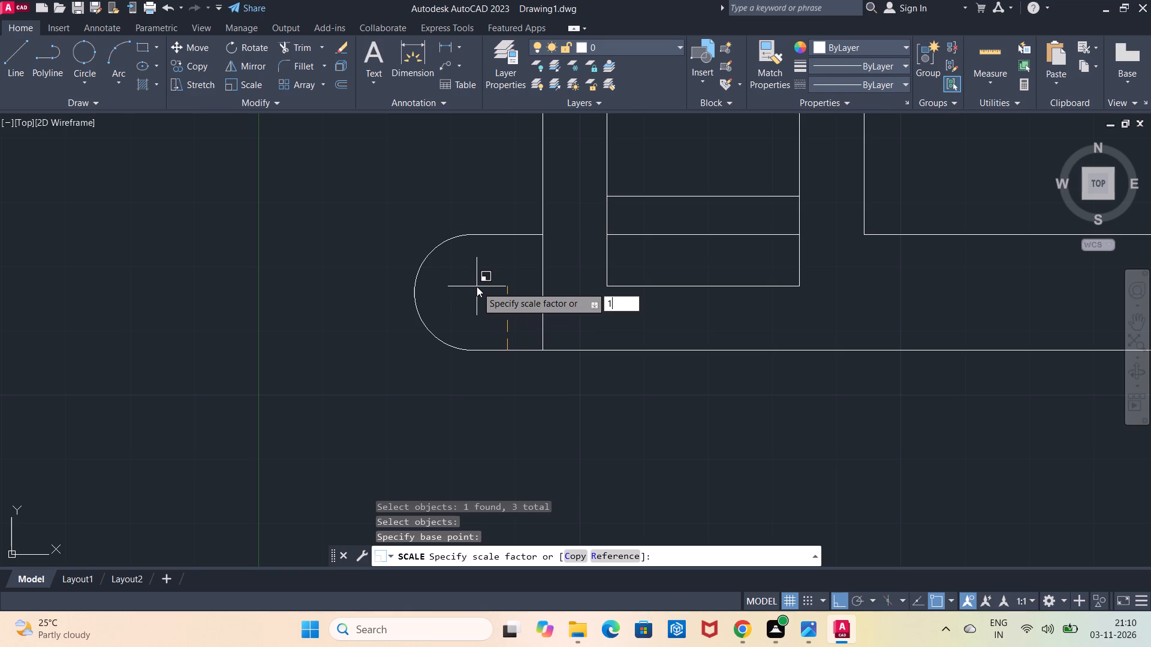
pyautogui.press('0')
pyautogui.press('Return')
pyautogui.scroll(1, 477, 286)
pyautogui.scroll(-1, 477, 286)
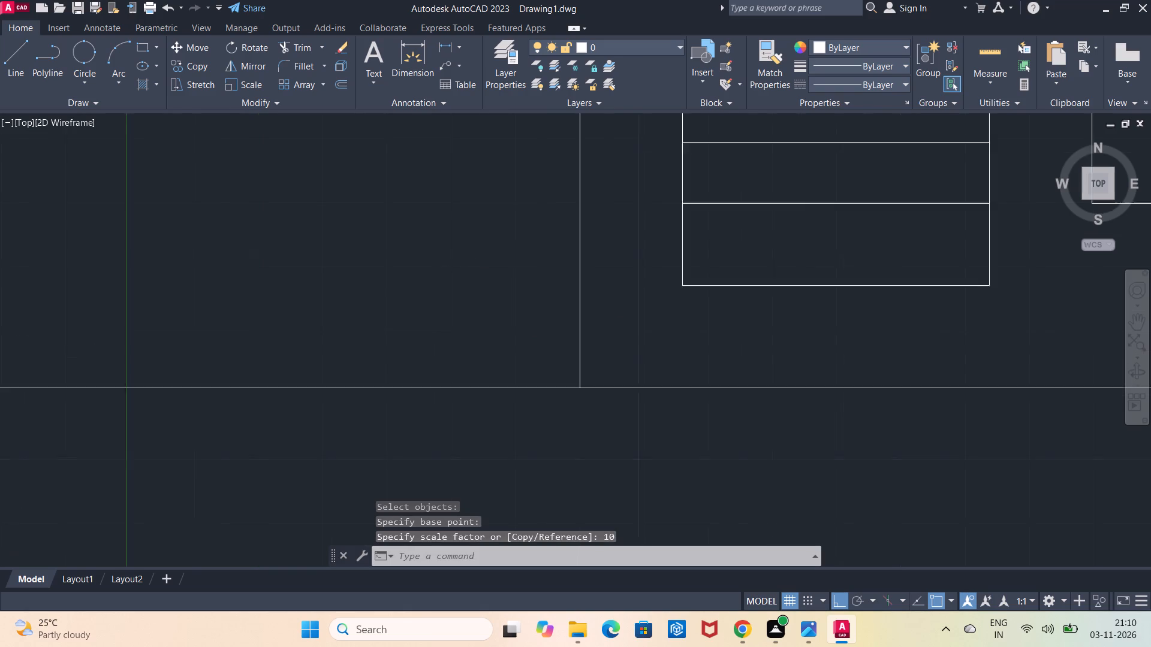
pyautogui.scroll(-2, 477, 286)
pyautogui.scroll(1, 477, 286)
pyautogui.scroll(-3, 477, 286)
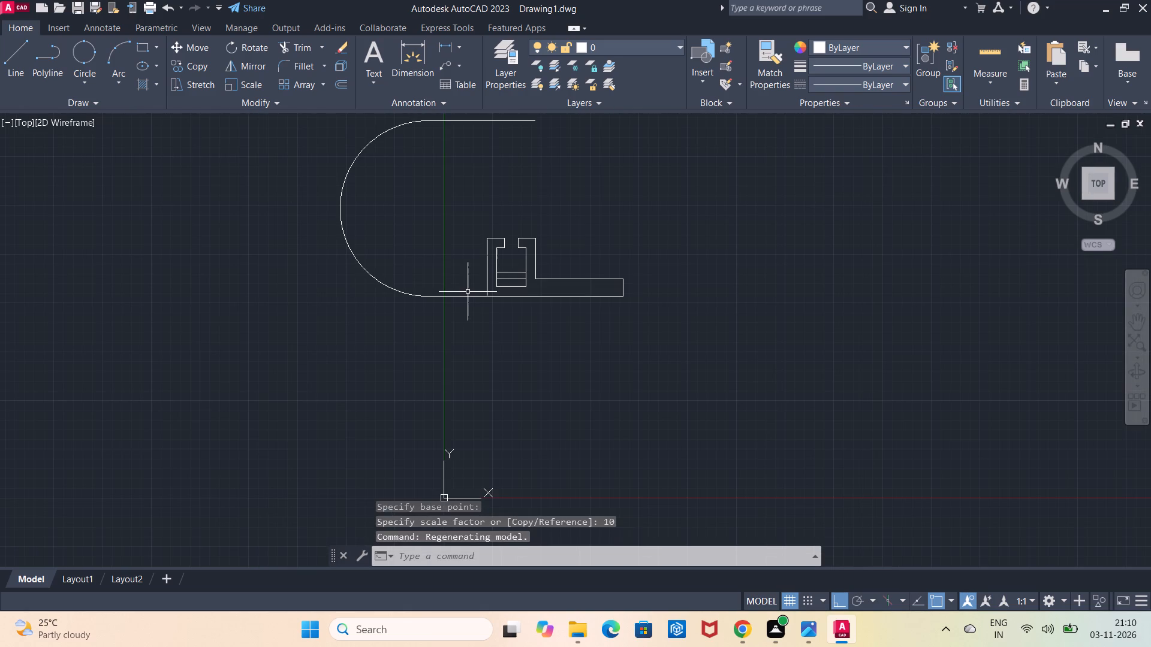
# Select the arc of the scaled left extension.
pyautogui.click(456, 298)
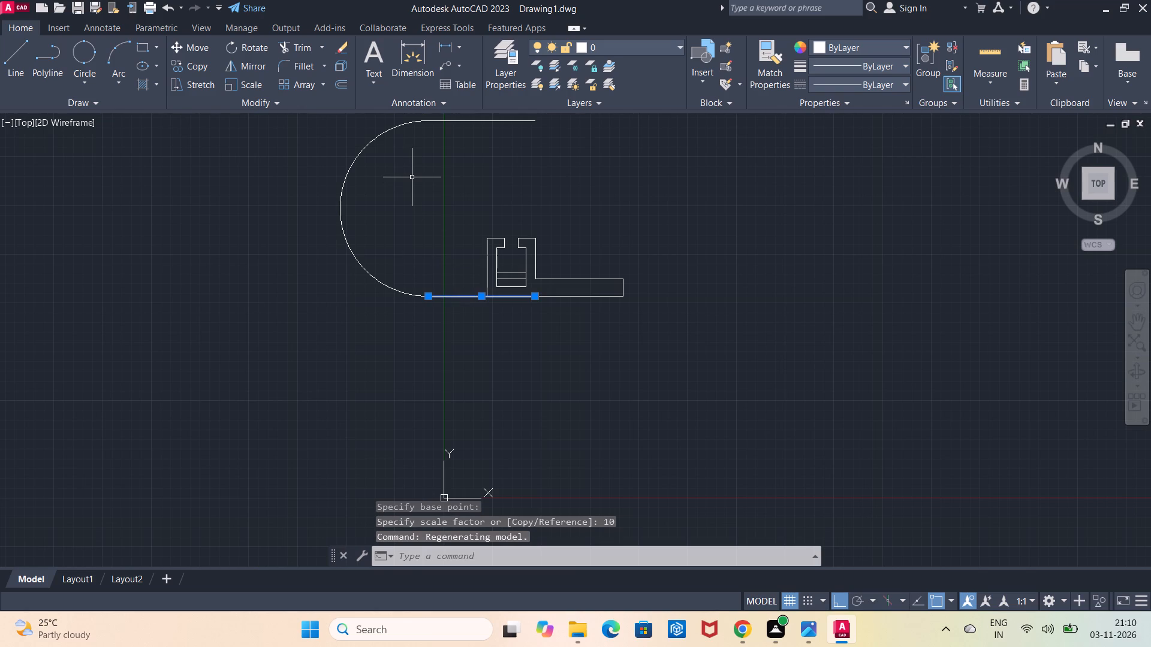
pyautogui.press('Escape')
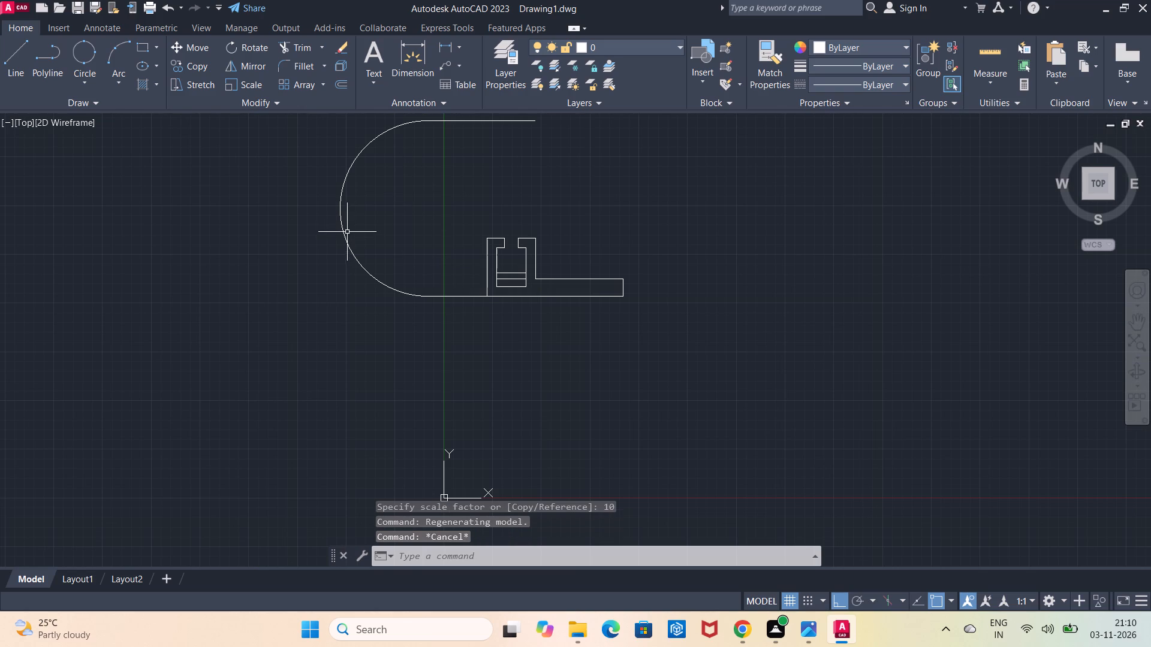
pyautogui.click(345, 233)
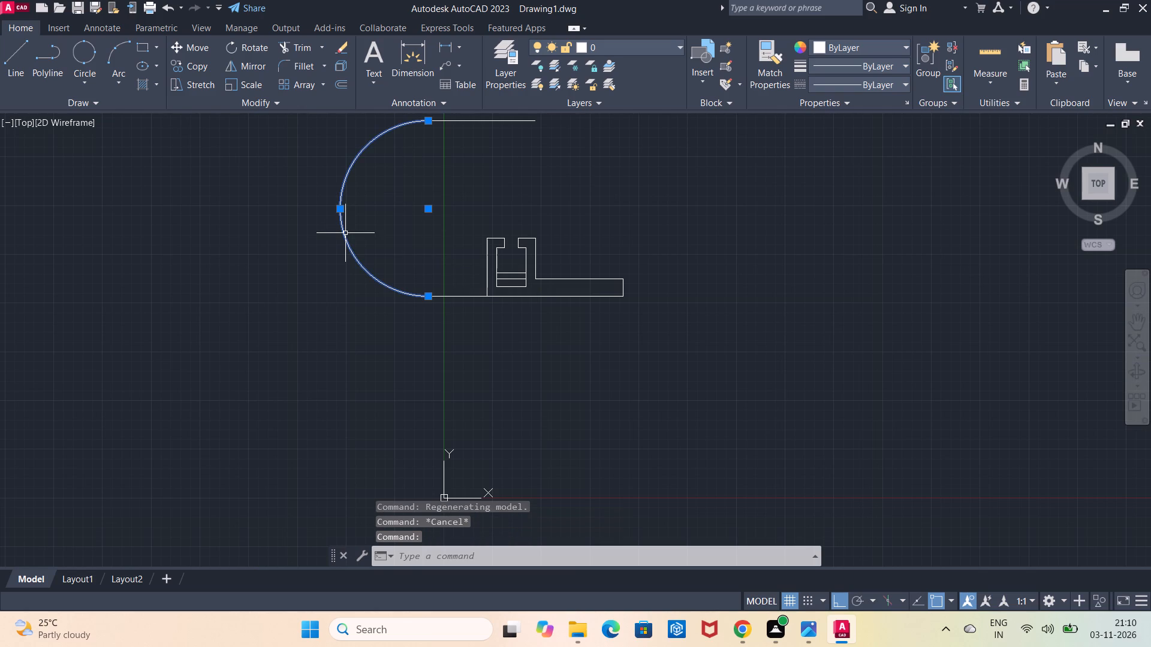
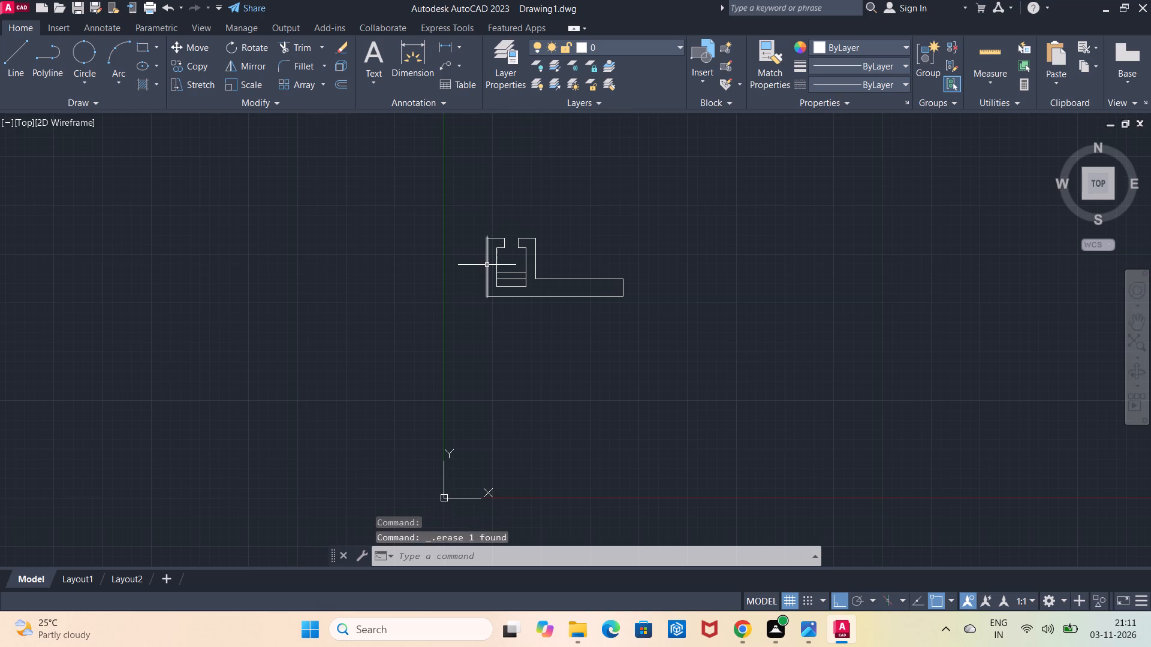
# Draw the left extension with lines 20 outward from the body's left side, 18 down, and back to the body's lower-left corner.
pyautogui.scroll(4, 484, 264)
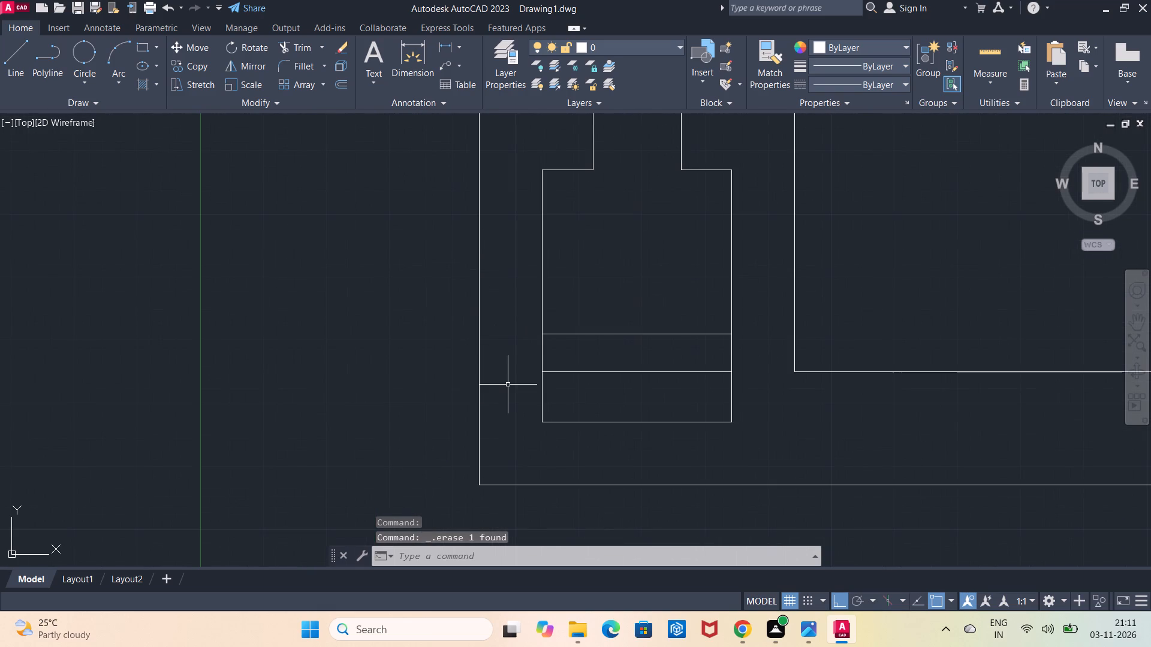
pyautogui.moveTo(508, 385); pyautogui.dragTo(531, 328, button='middle')
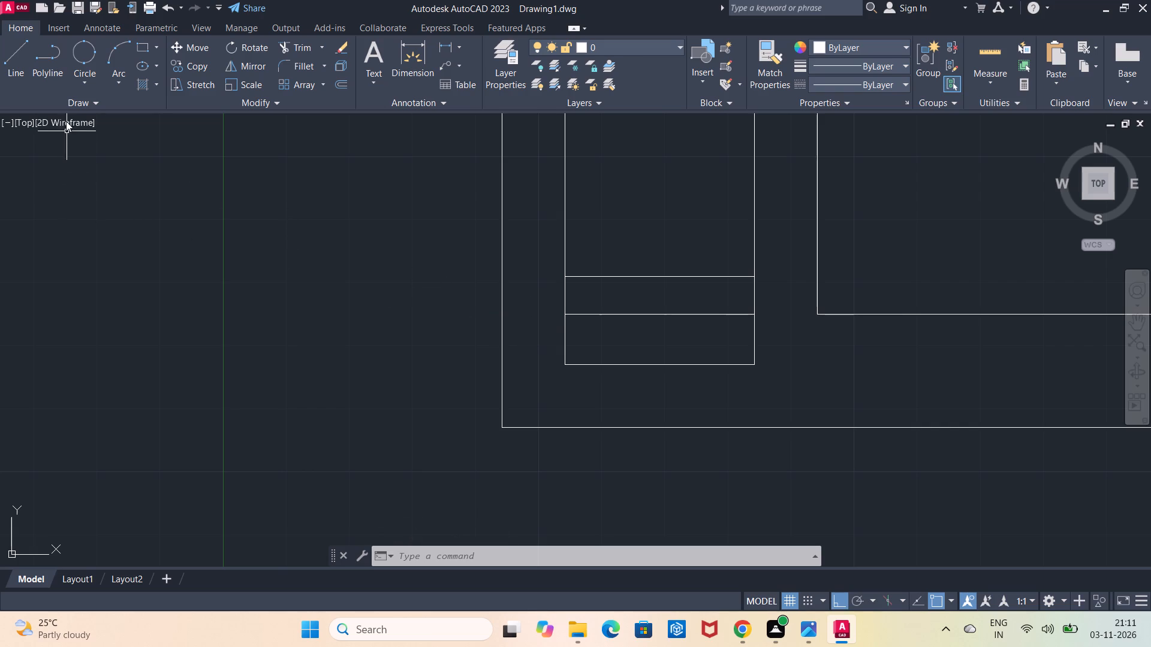
pyautogui.click(14, 77)
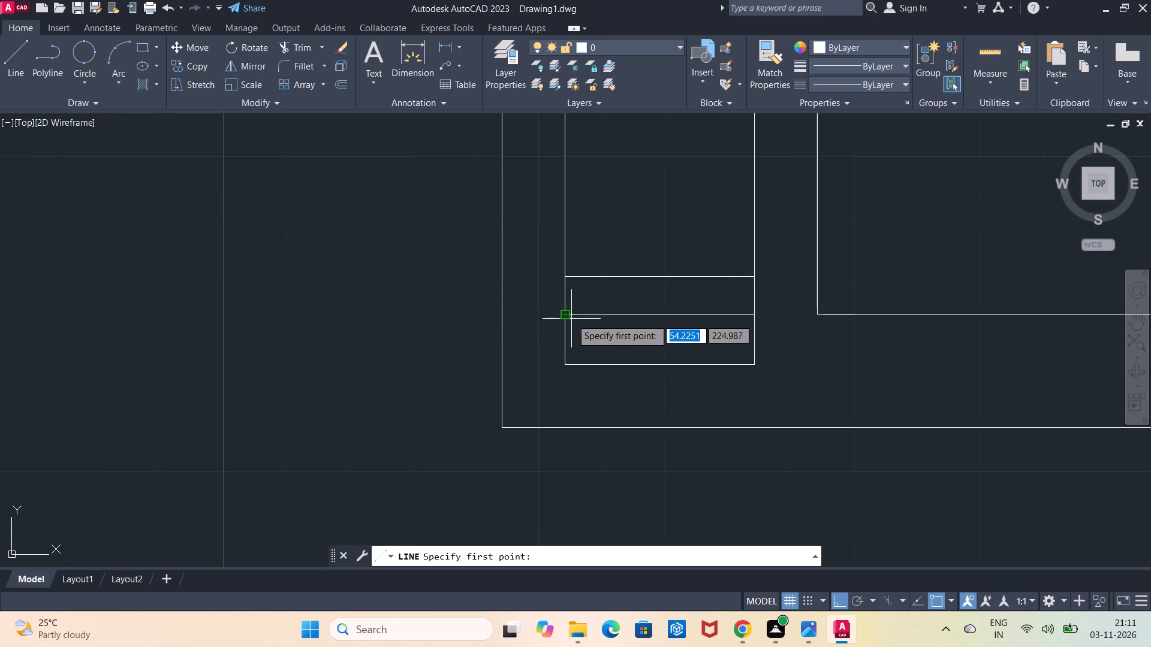
pyautogui.click(500, 315)
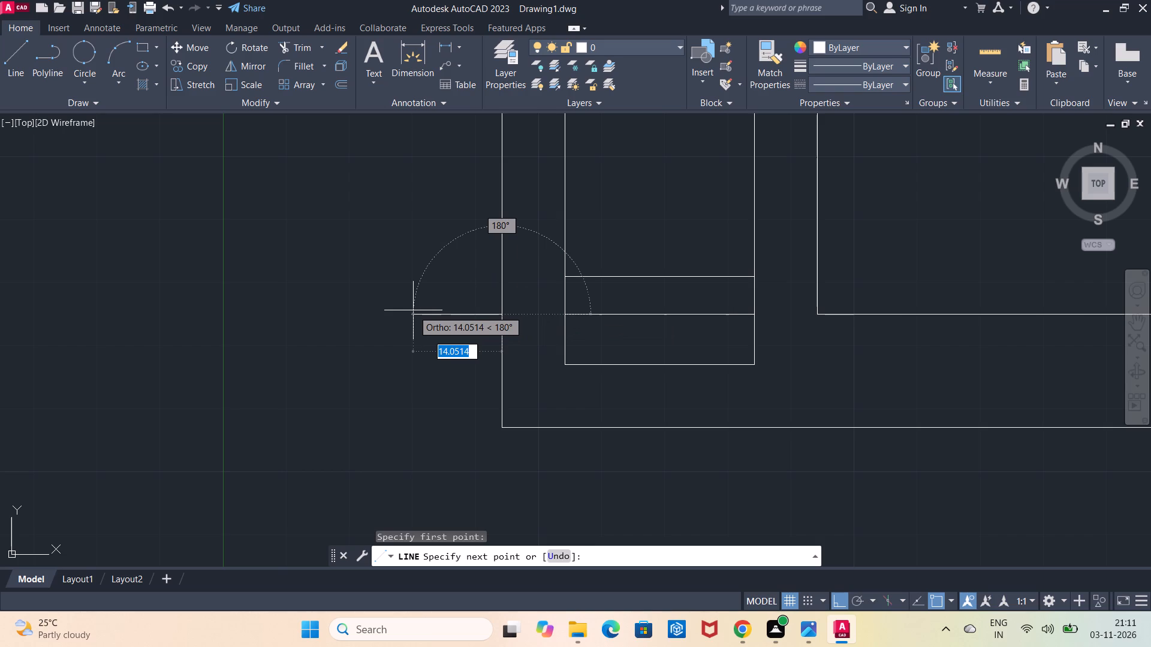
pyautogui.write('20')
pyautogui.press('Return')
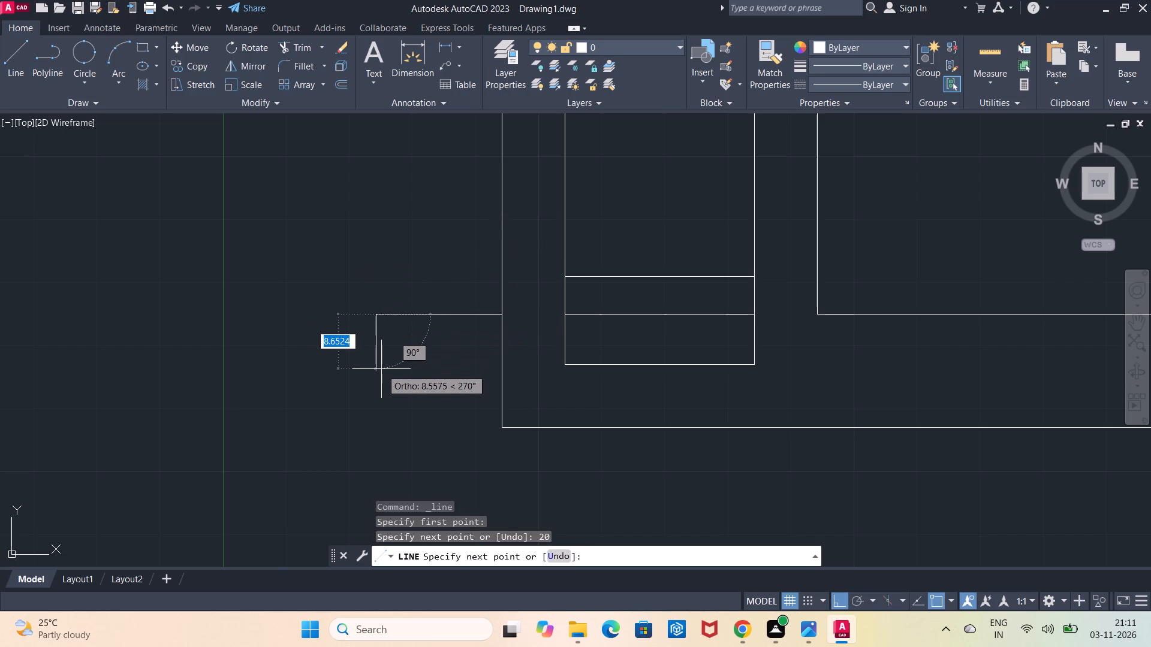
pyautogui.press('1')
pyautogui.press('8')
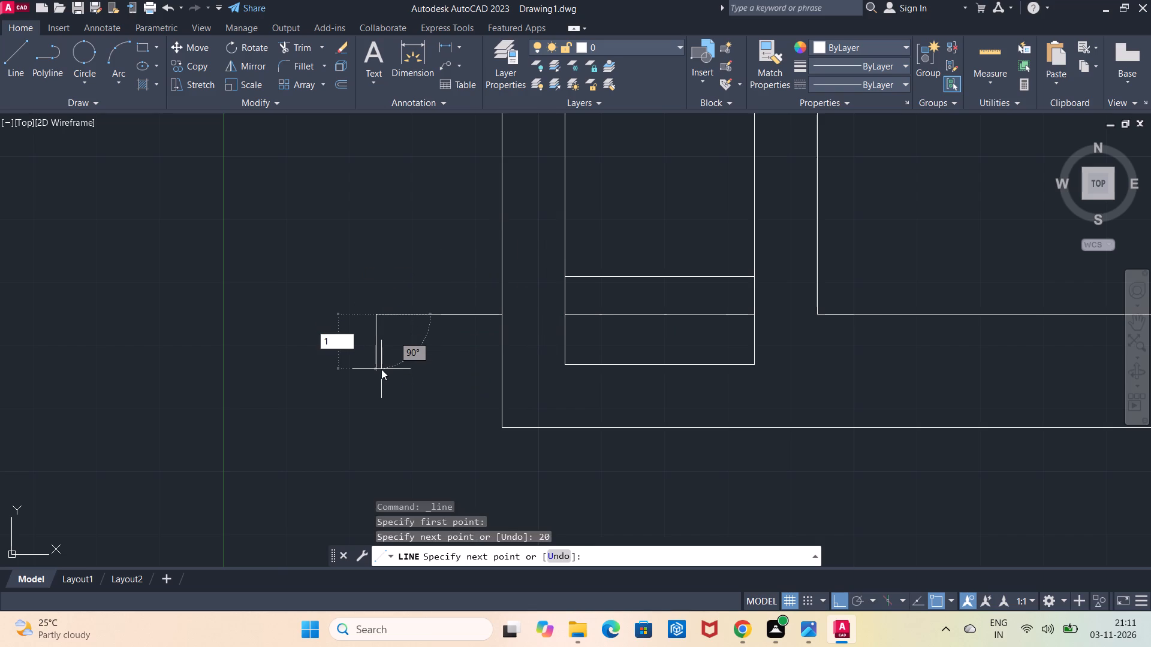
pyautogui.press('Return')
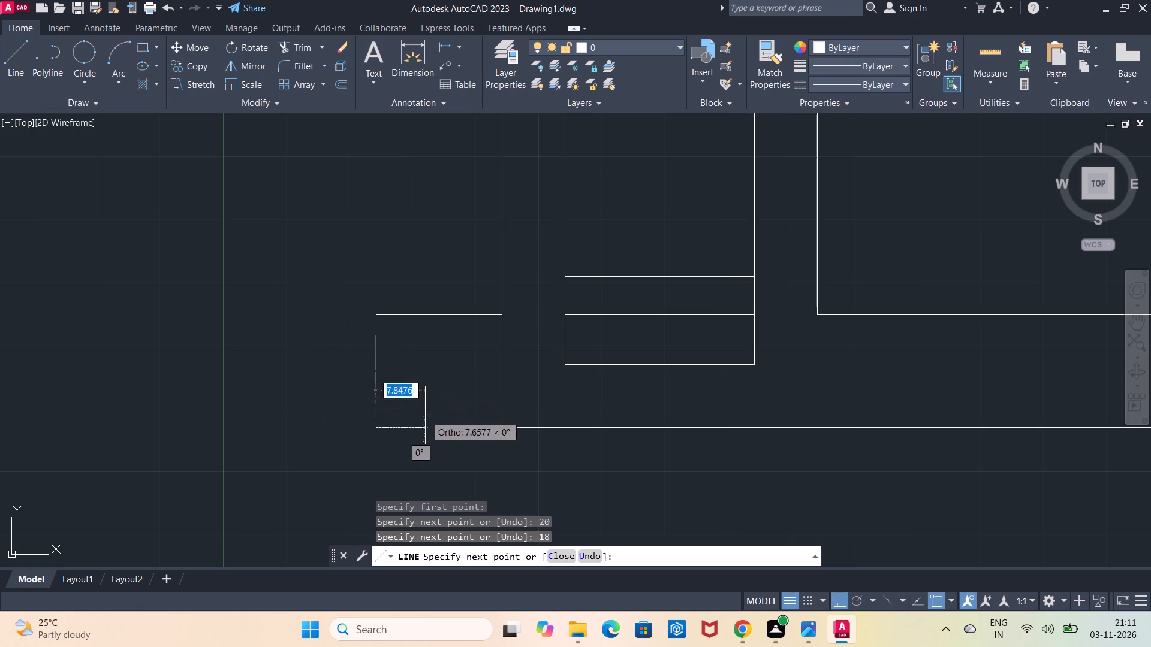
pyautogui.click(504, 422)
pyautogui.press('Escape')
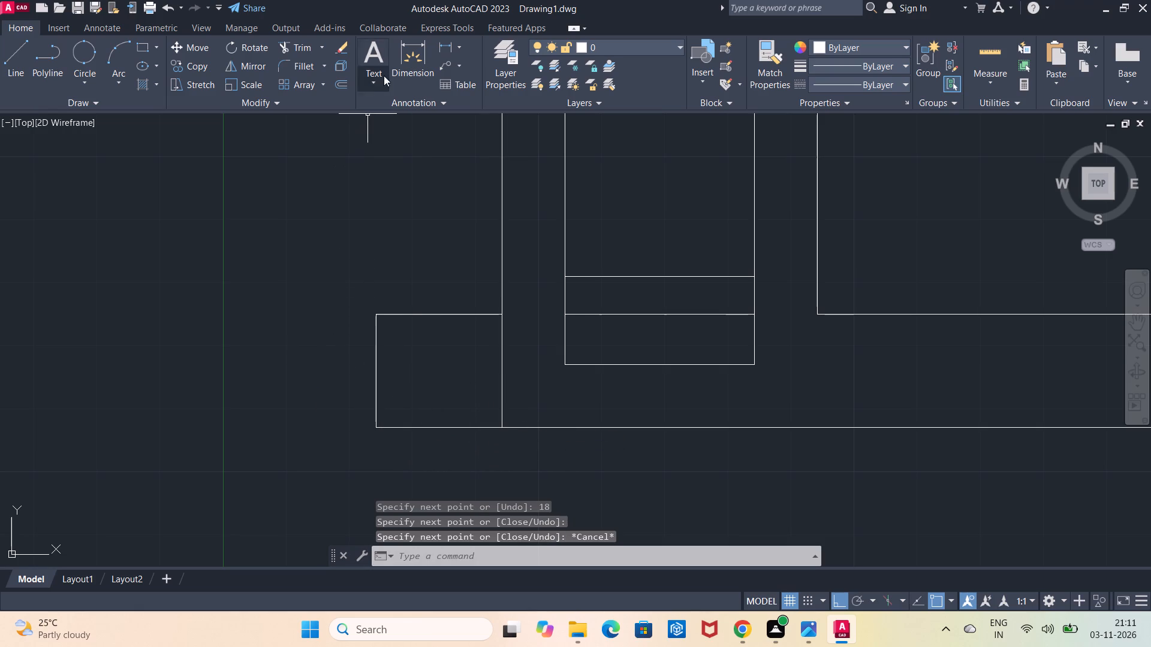
# Measure the length of the left extension's top line with a linear dimension, without placing it.
pyautogui.click(441, 50)
pyautogui.click(381, 313)
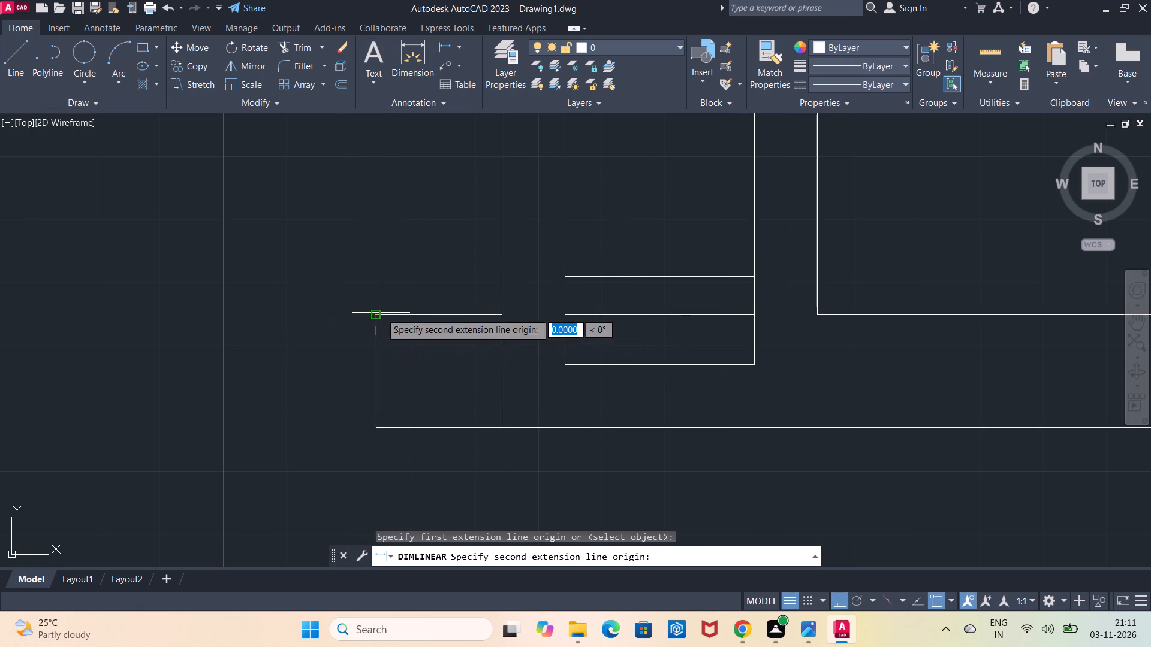
pyautogui.click(507, 318)
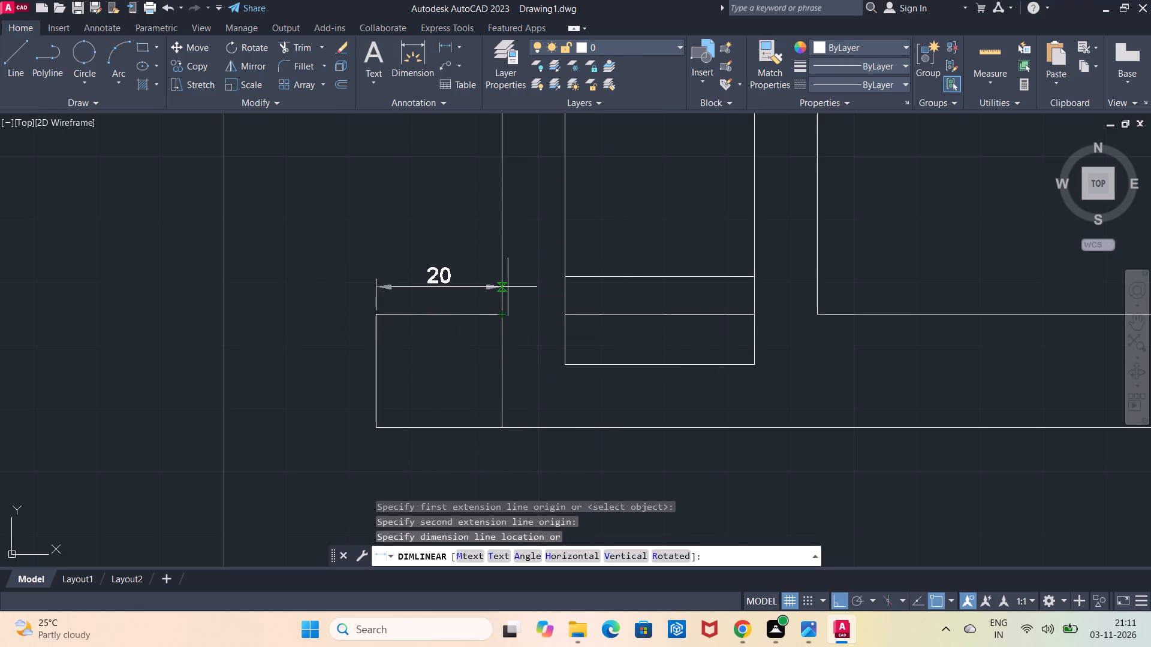
pyautogui.press('Escape')
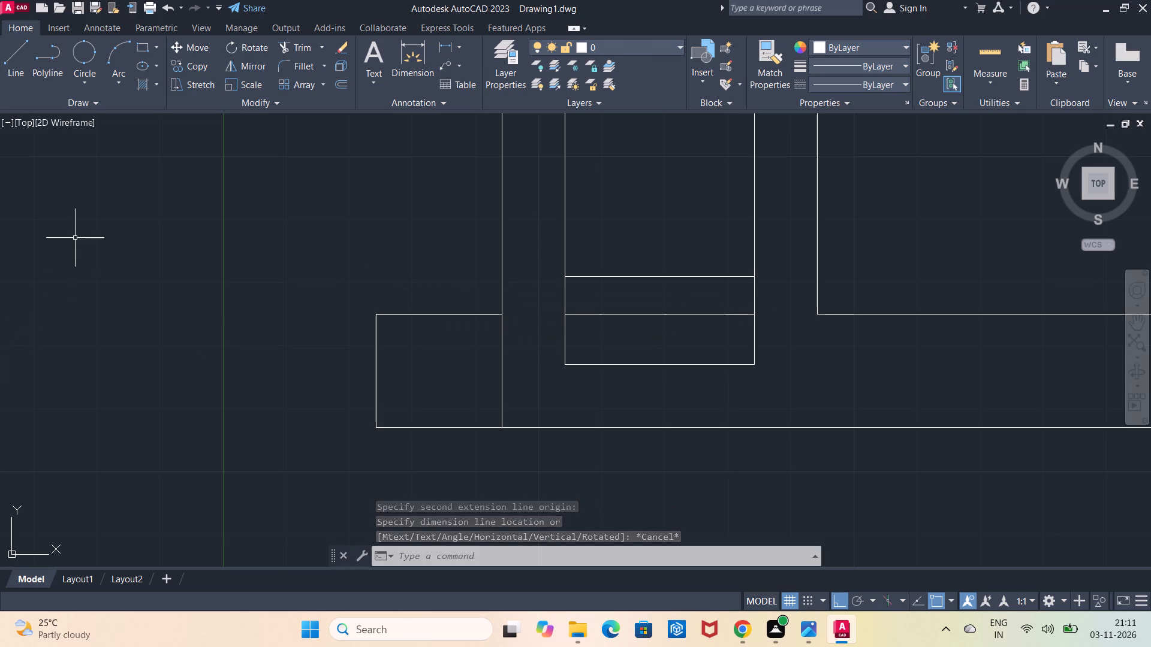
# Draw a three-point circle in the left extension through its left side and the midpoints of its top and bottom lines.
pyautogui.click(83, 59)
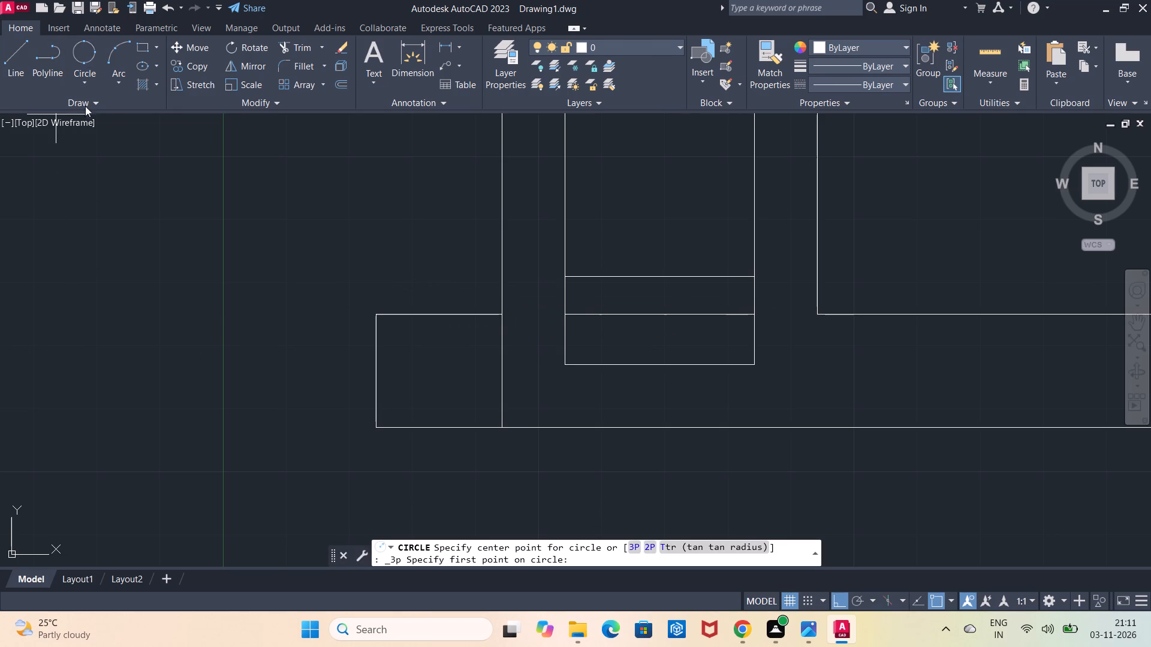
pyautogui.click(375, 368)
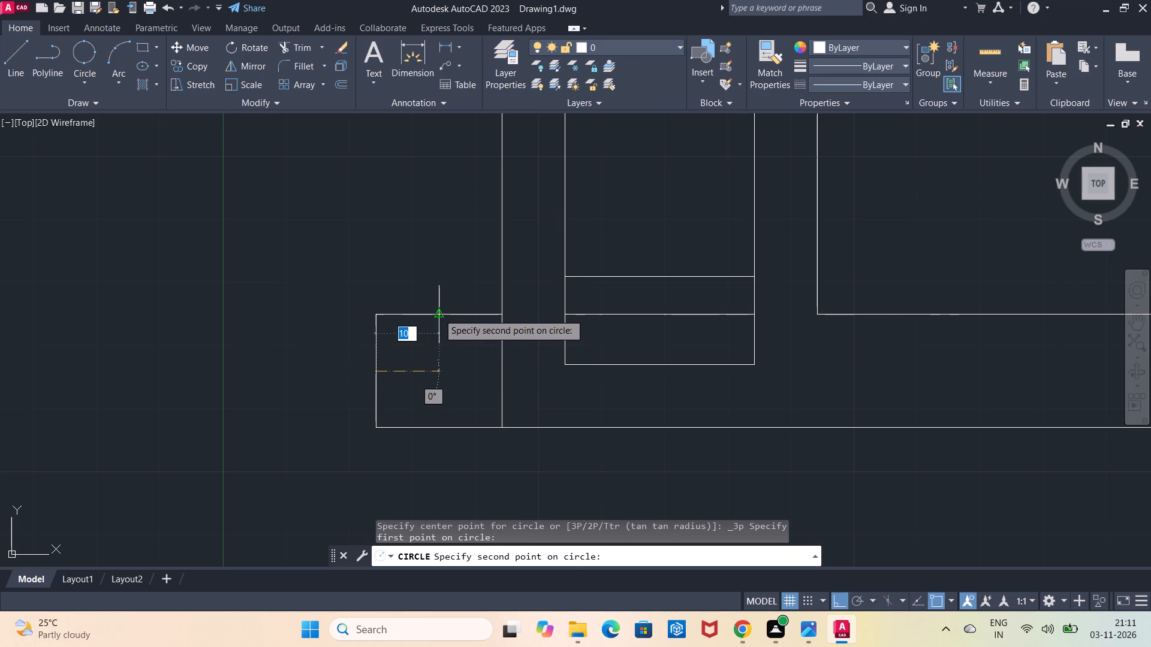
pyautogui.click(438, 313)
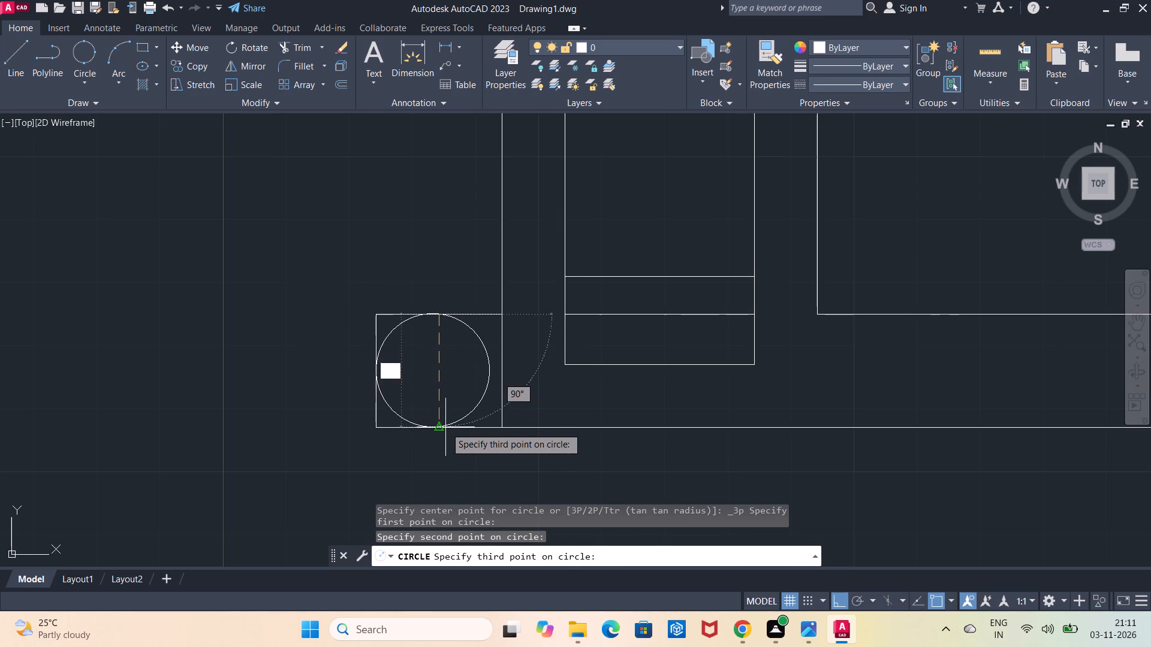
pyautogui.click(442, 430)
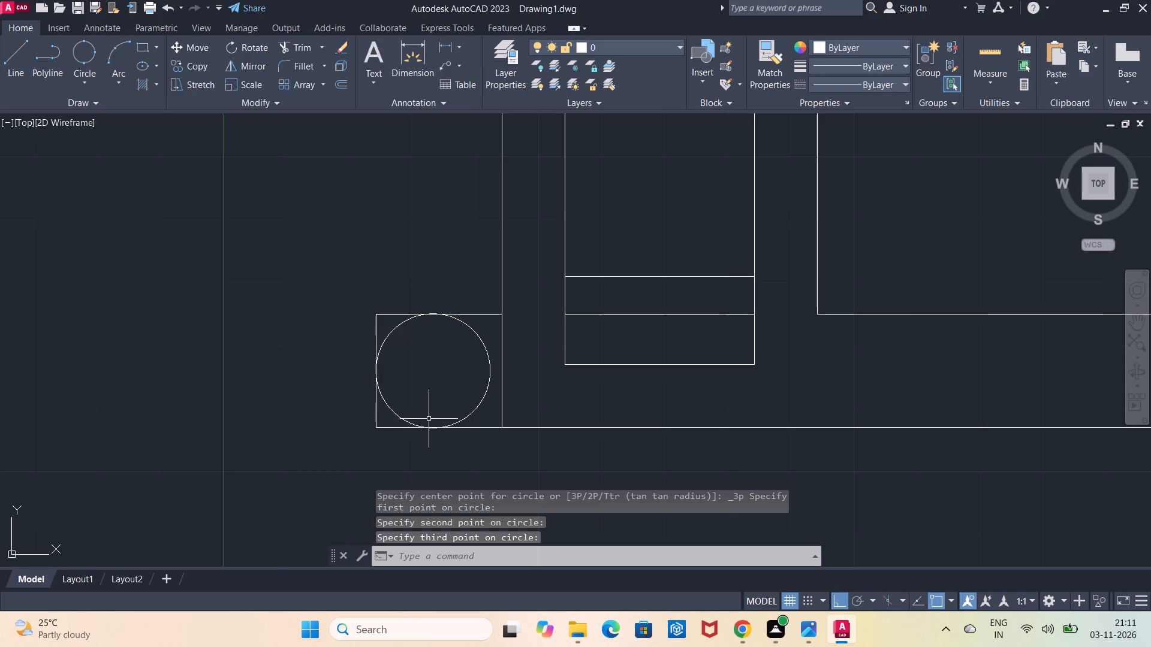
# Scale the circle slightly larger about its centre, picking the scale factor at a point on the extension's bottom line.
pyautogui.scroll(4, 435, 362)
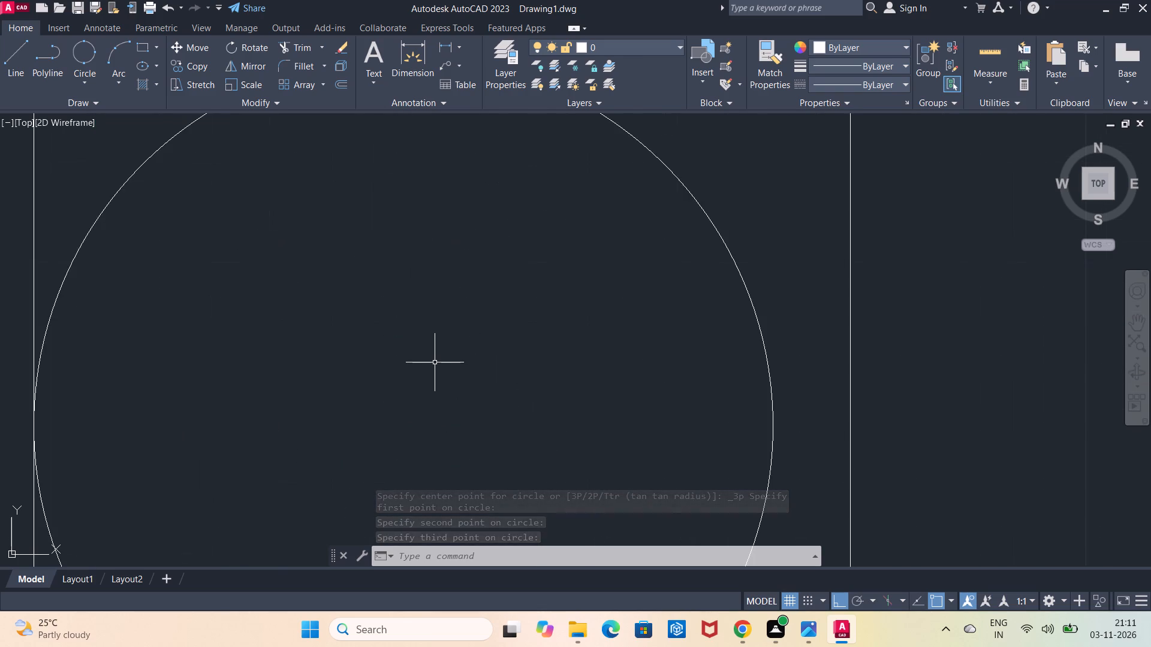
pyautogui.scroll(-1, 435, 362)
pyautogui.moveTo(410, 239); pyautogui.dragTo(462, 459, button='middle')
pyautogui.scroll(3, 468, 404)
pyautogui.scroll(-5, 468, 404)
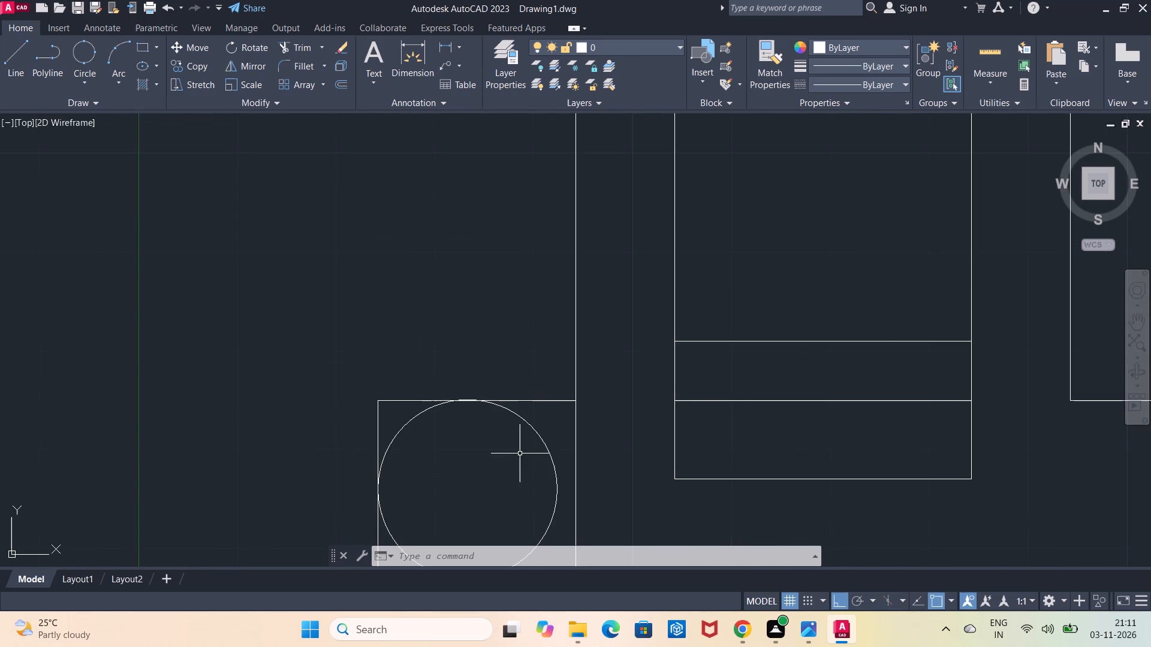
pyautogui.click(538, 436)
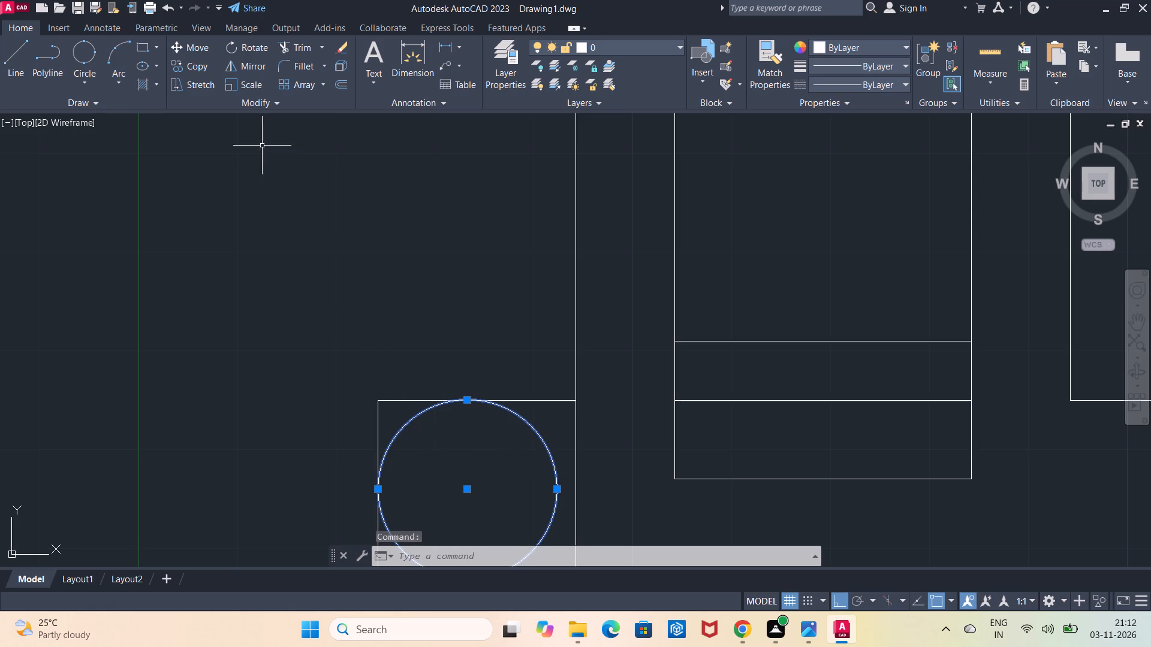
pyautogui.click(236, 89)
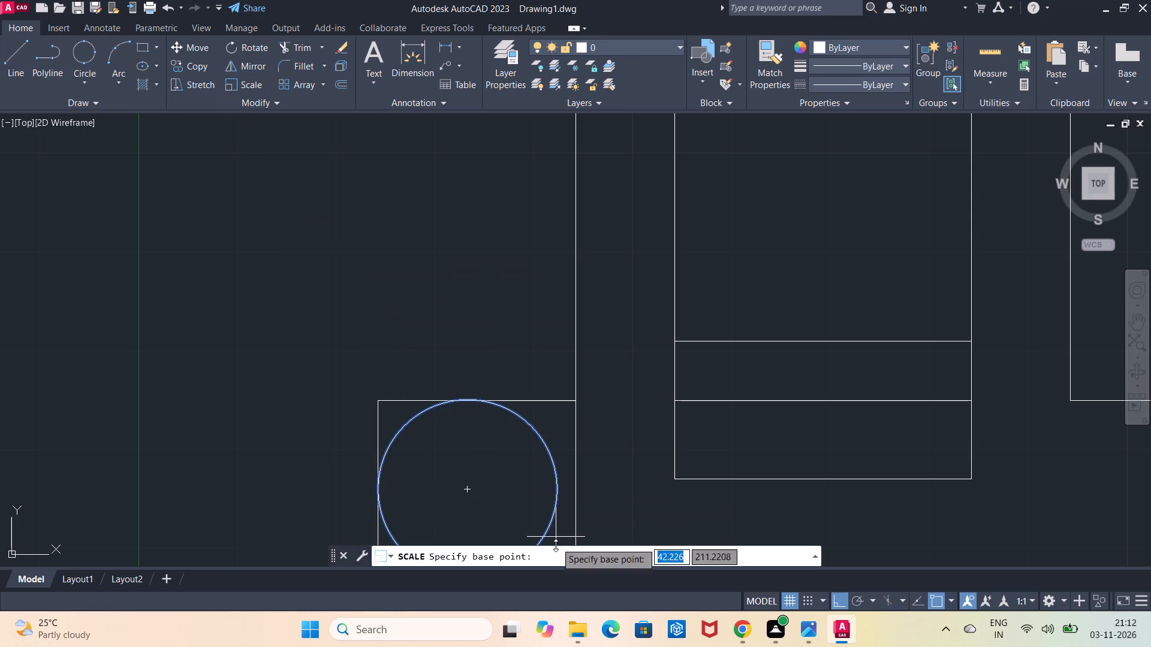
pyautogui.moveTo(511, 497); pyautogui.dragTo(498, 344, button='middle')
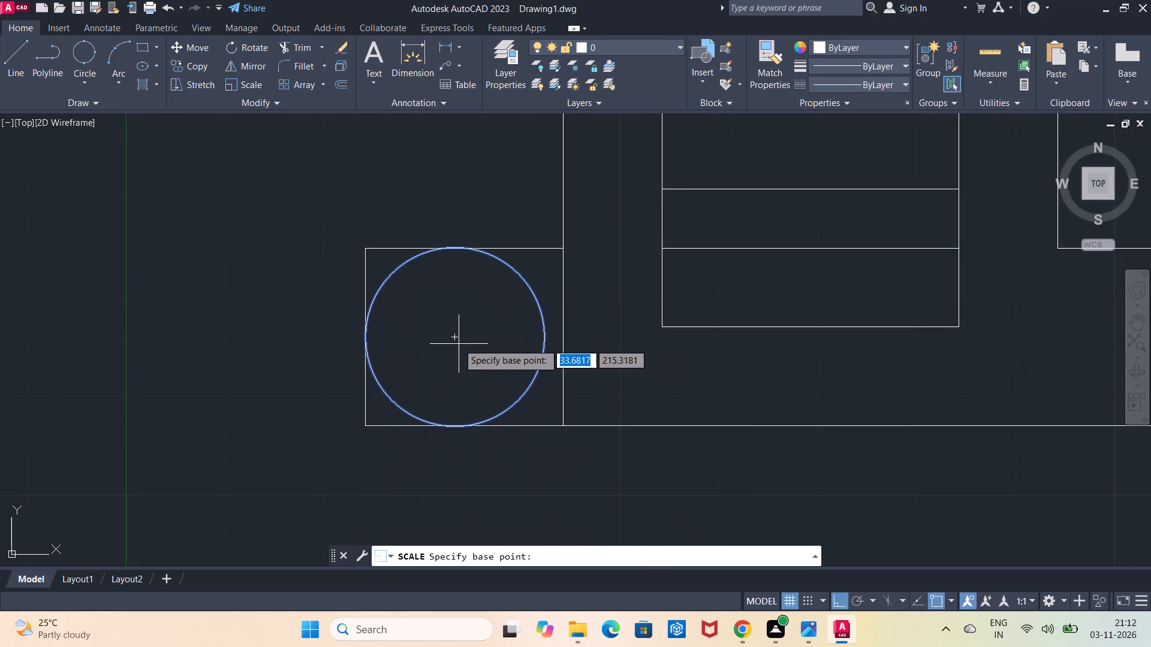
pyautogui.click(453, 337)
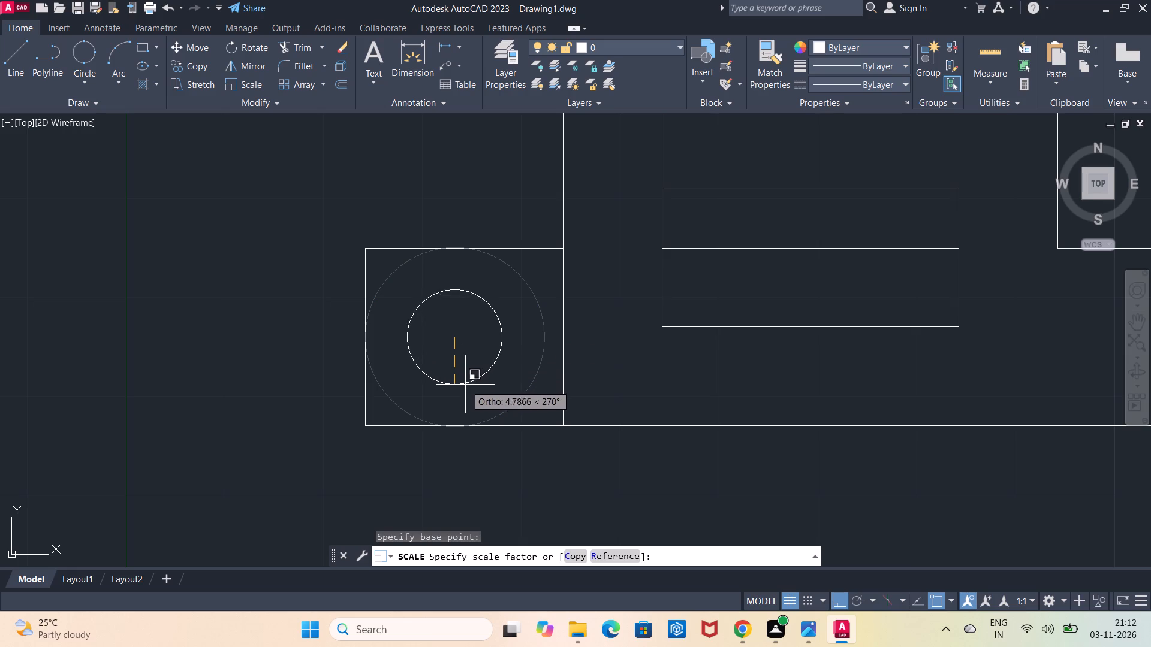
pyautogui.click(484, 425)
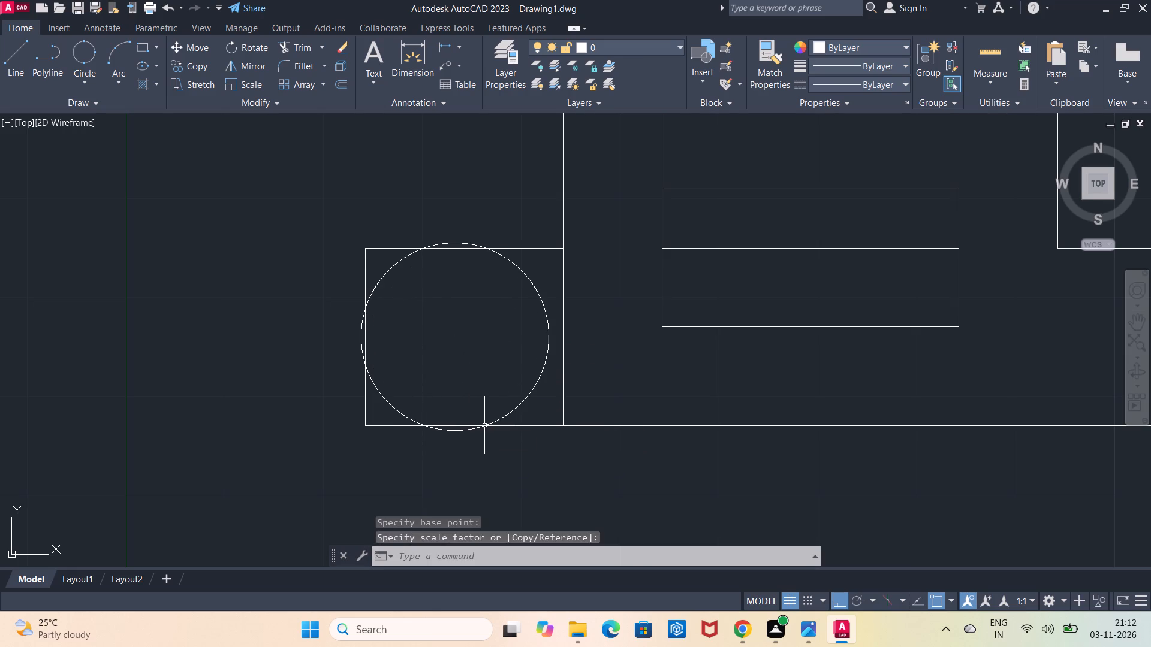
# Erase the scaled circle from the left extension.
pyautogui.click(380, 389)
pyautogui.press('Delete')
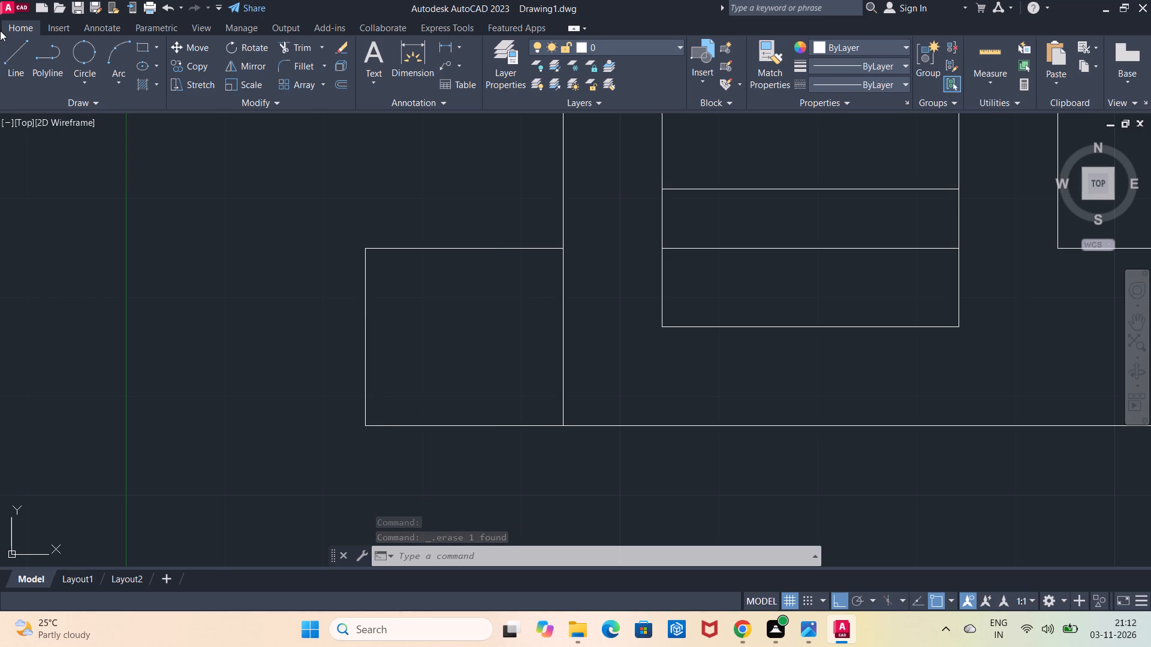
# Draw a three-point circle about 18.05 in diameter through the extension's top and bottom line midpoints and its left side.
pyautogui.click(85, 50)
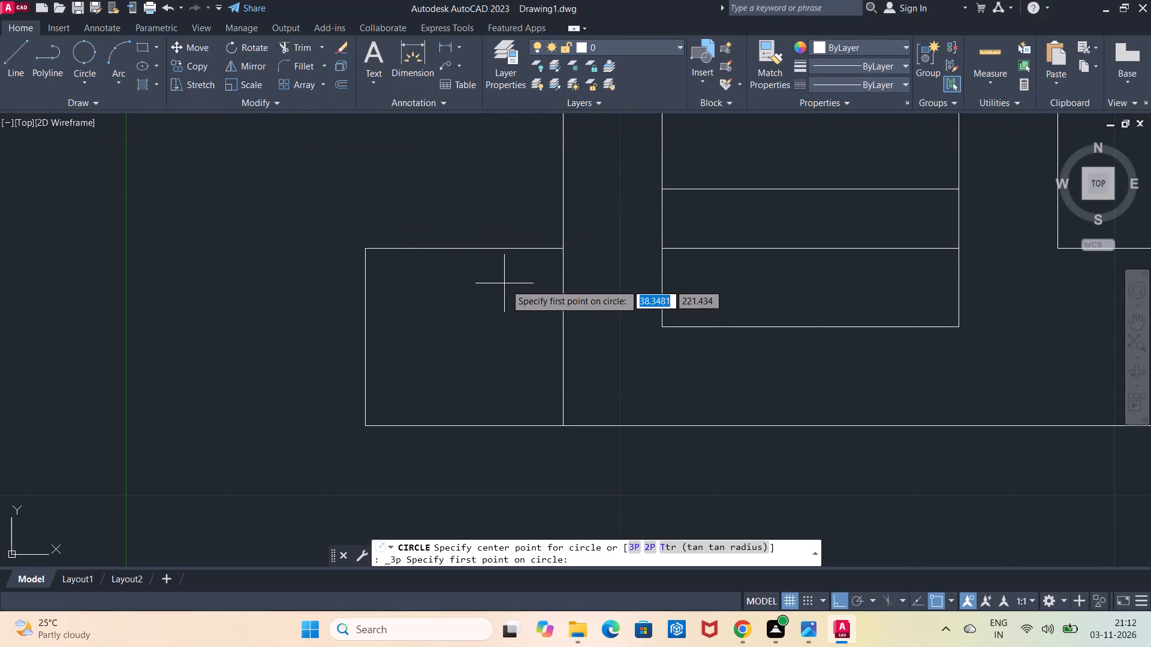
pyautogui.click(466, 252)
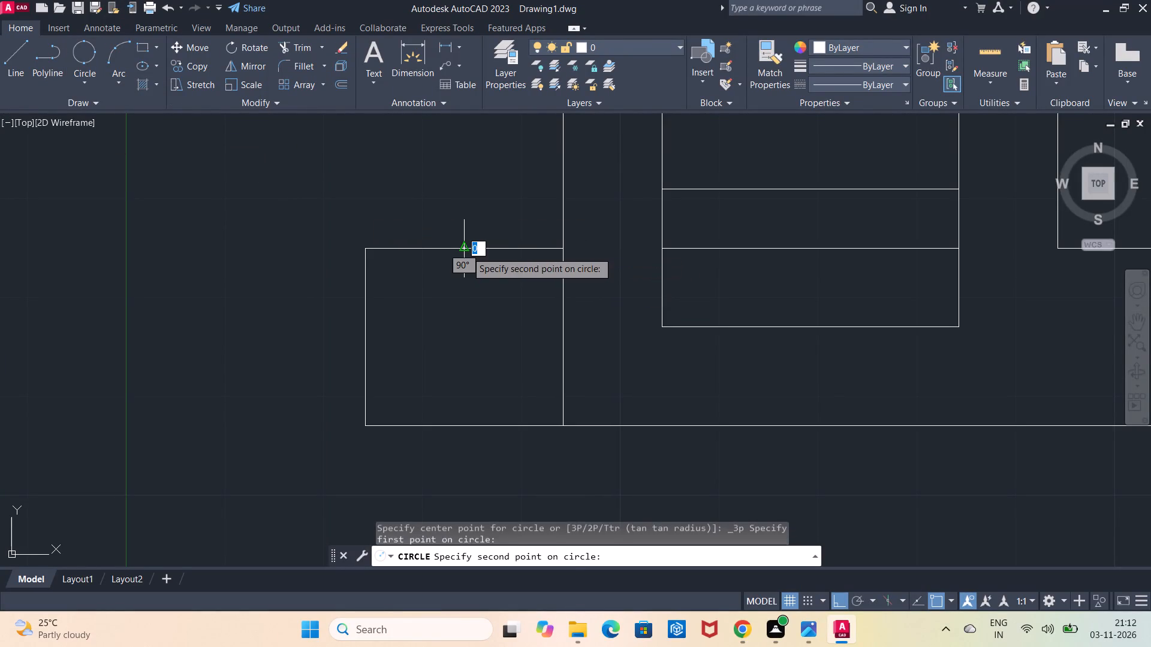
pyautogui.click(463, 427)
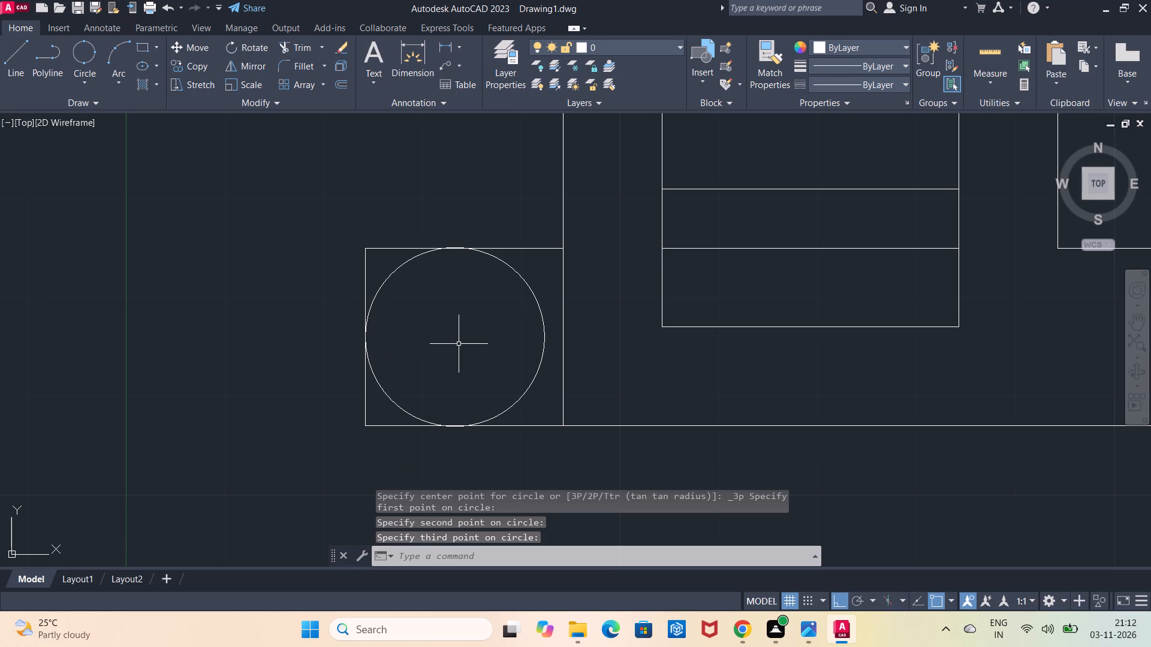
# Inspect the circle's contact with the extension's sides and measure its vertical diameter with a linear dimension, without placing it.
pyautogui.scroll(3, 441, 418)
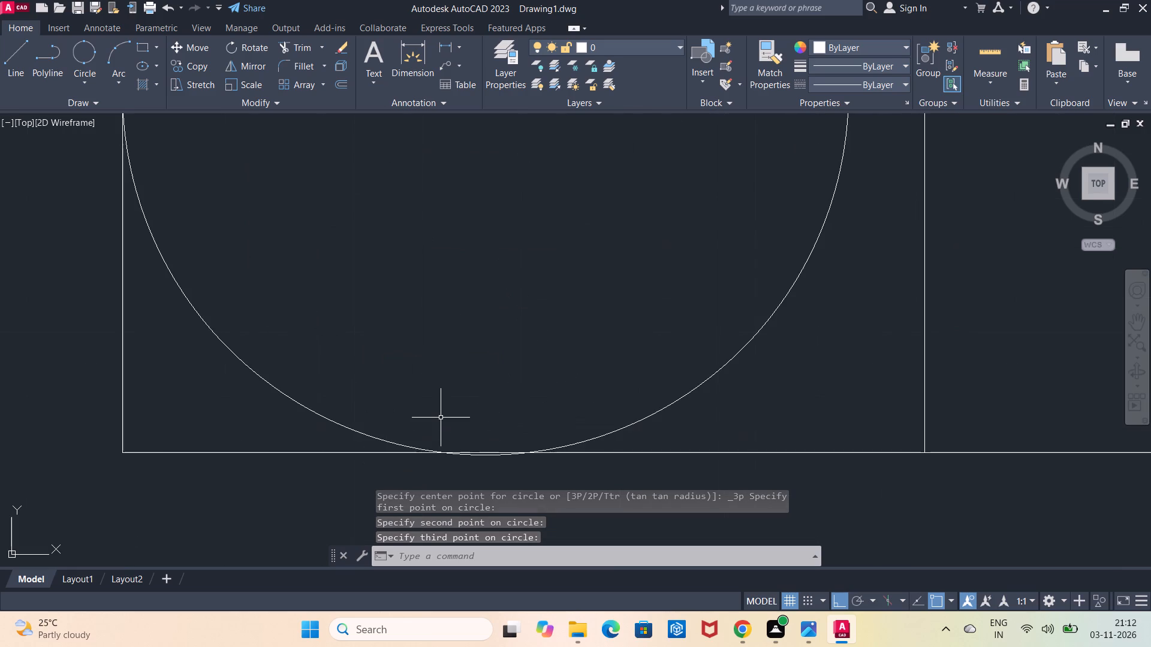
pyautogui.scroll(-2, 441, 418)
pyautogui.scroll(2, 264, 243)
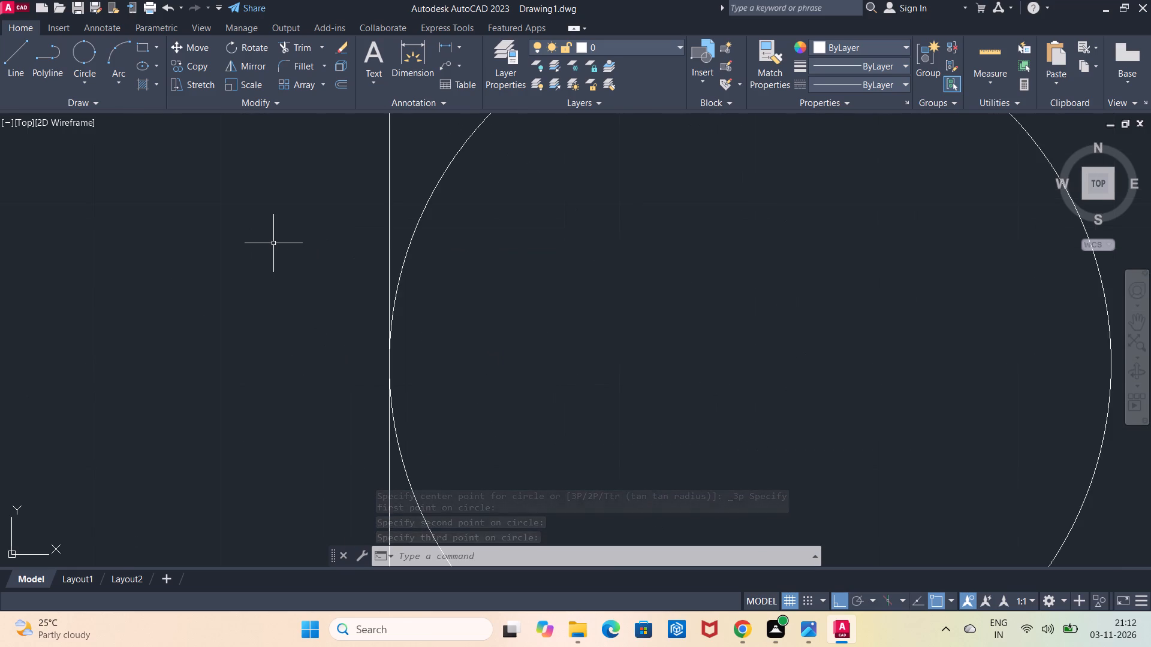
pyautogui.scroll(-2, 273, 243)
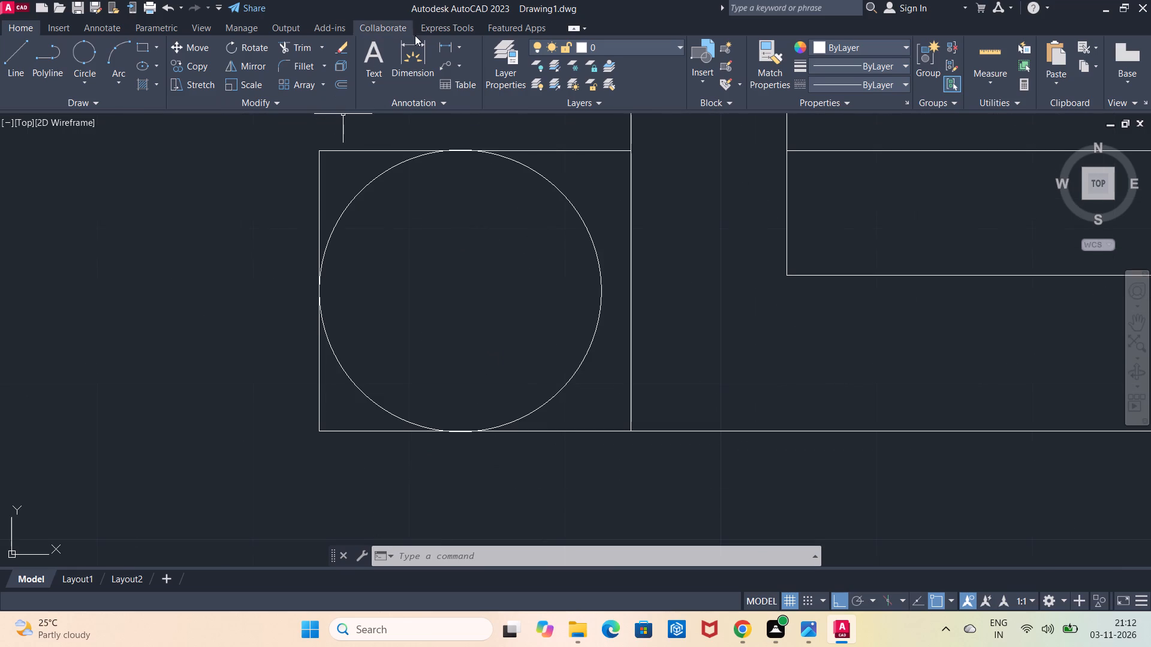
pyautogui.click(445, 46)
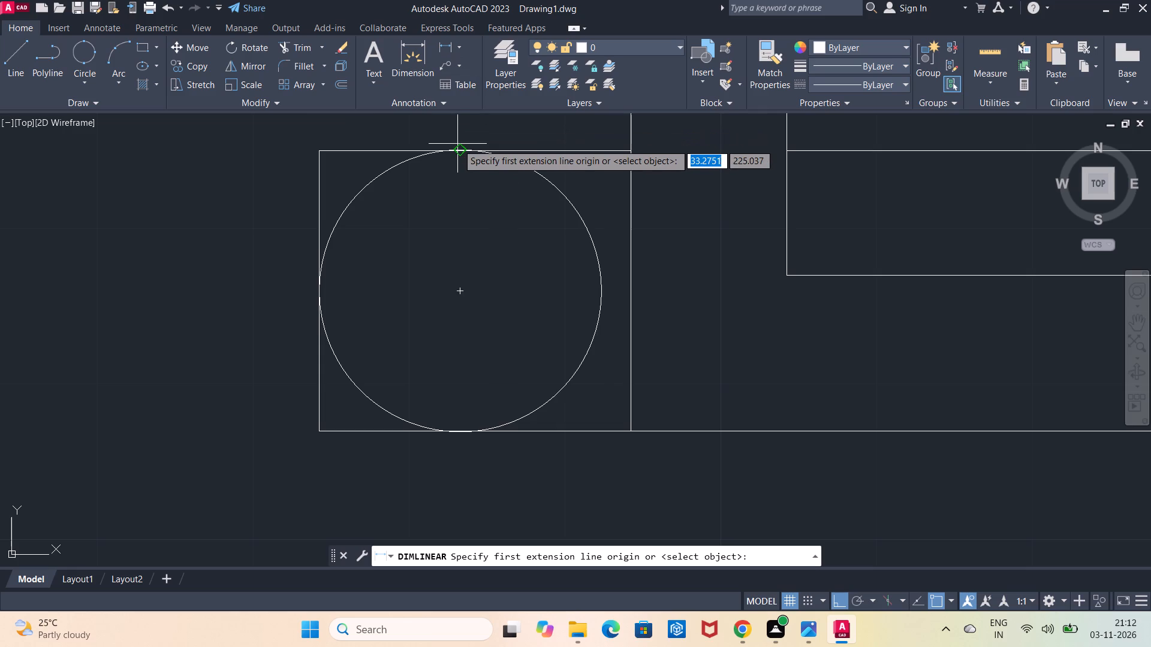
pyautogui.click(457, 147)
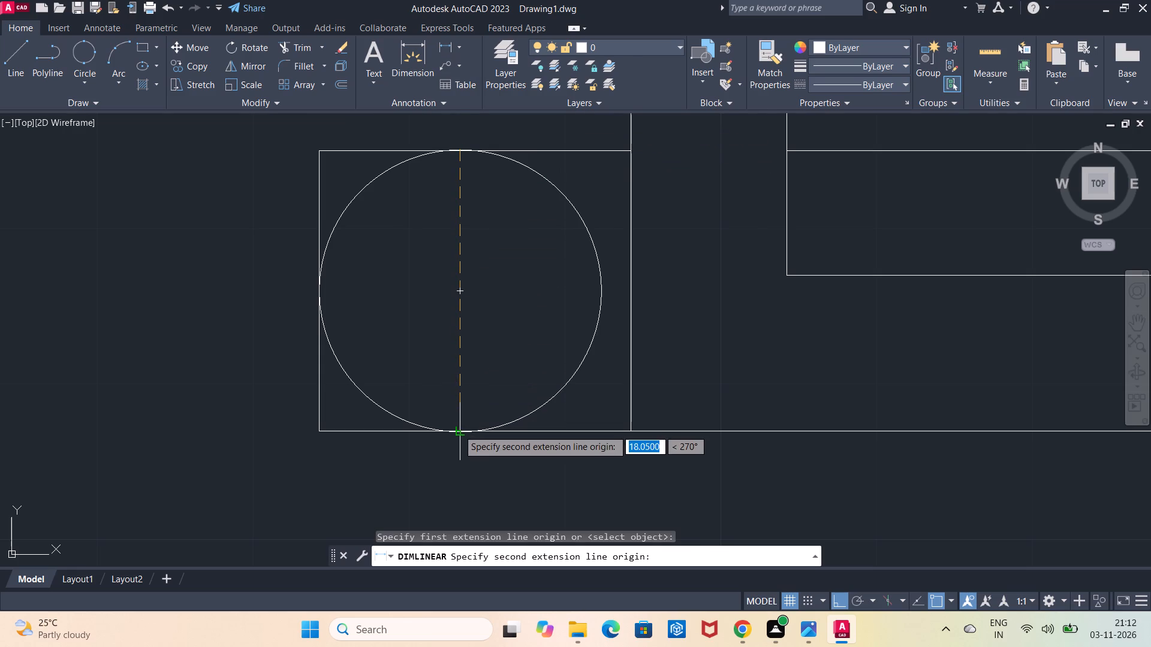
pyautogui.click(458, 430)
pyautogui.press('Escape')
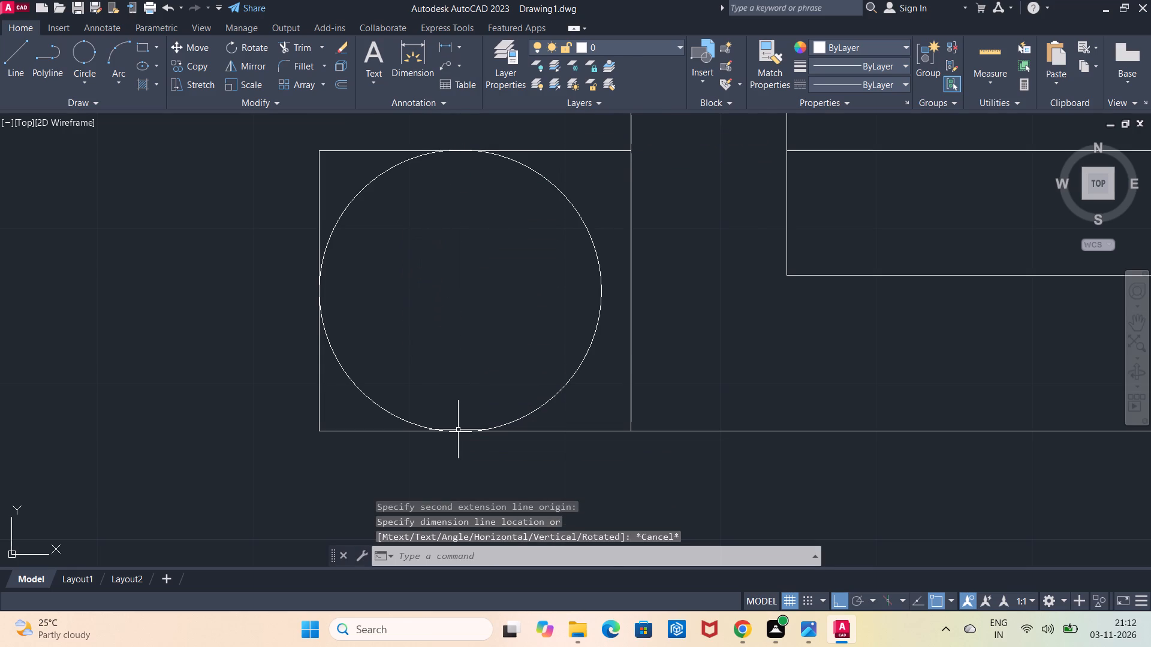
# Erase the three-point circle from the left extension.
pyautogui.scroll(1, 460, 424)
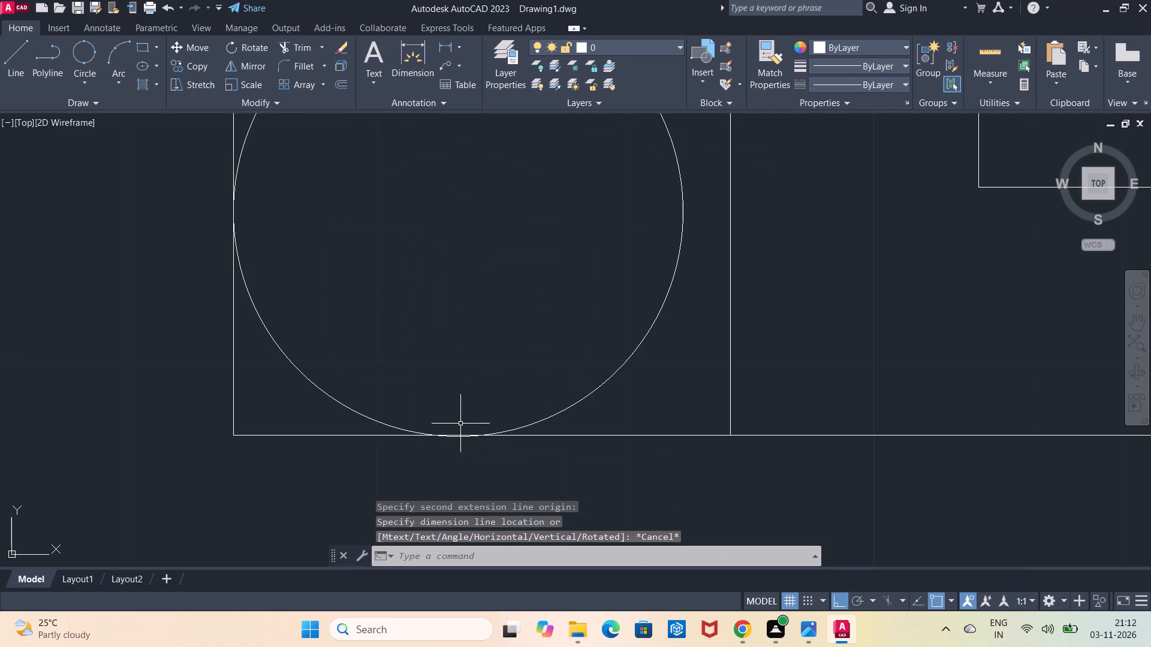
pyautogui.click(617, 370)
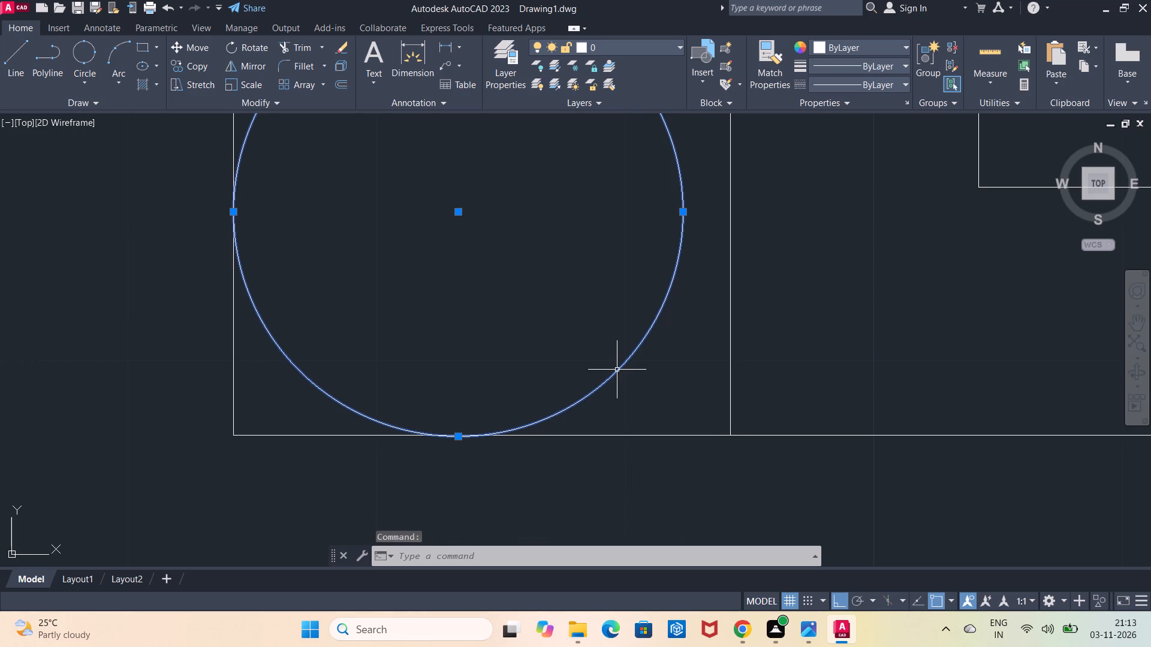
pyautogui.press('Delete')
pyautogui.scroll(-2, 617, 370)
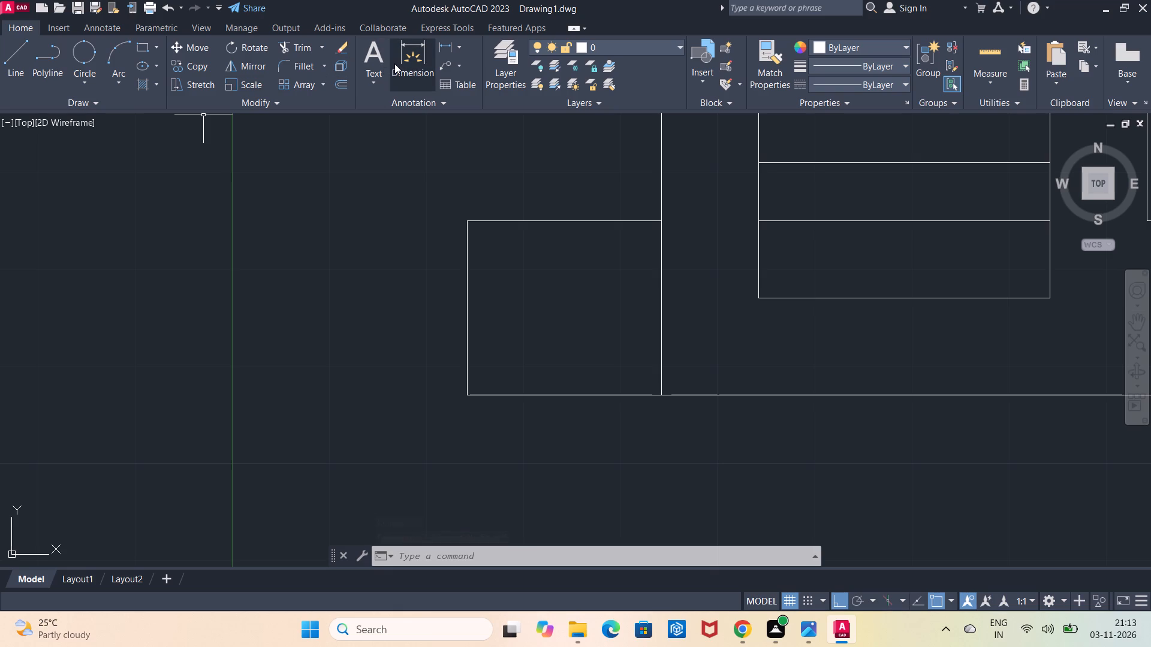
# Draw a horizontal CENTER-linetype line across the left extension, from its left side's midpoint to the base's vertical edge.
pyautogui.click(860, 81)
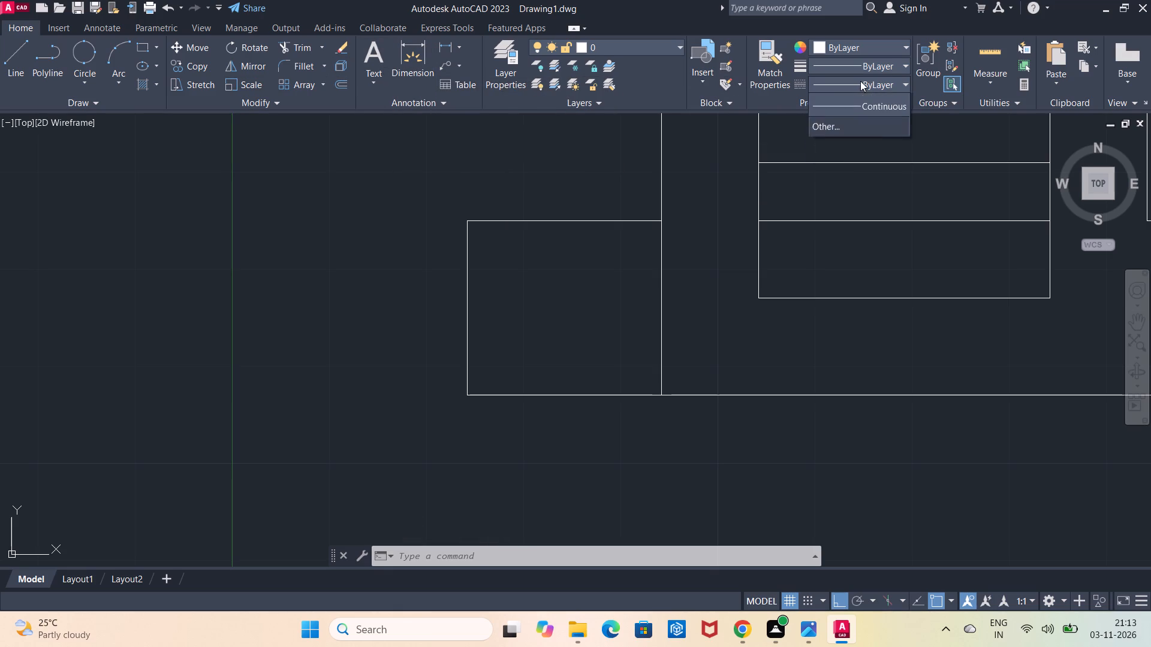
pyautogui.click(863, 136)
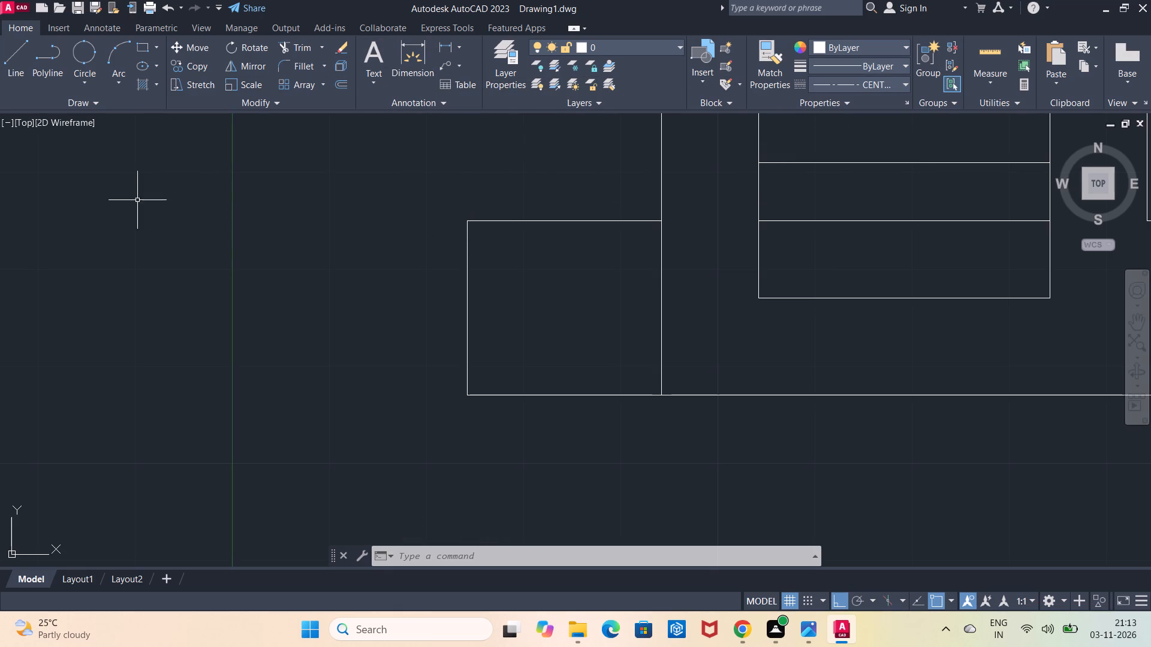
pyautogui.click(29, 52)
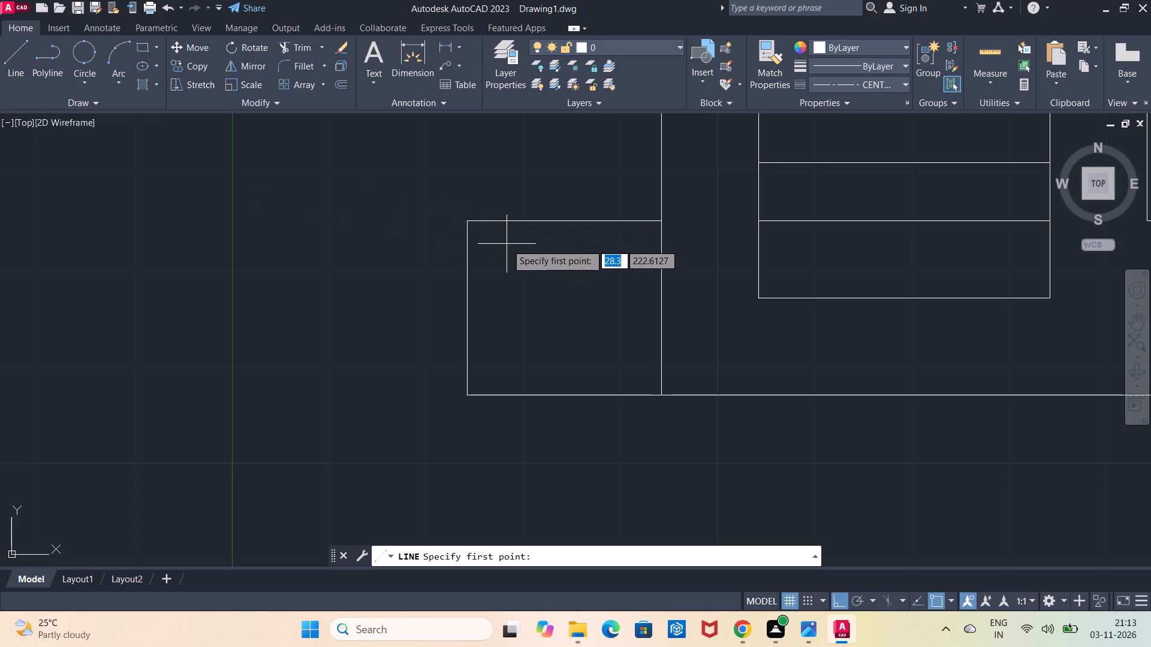
pyautogui.click(463, 307)
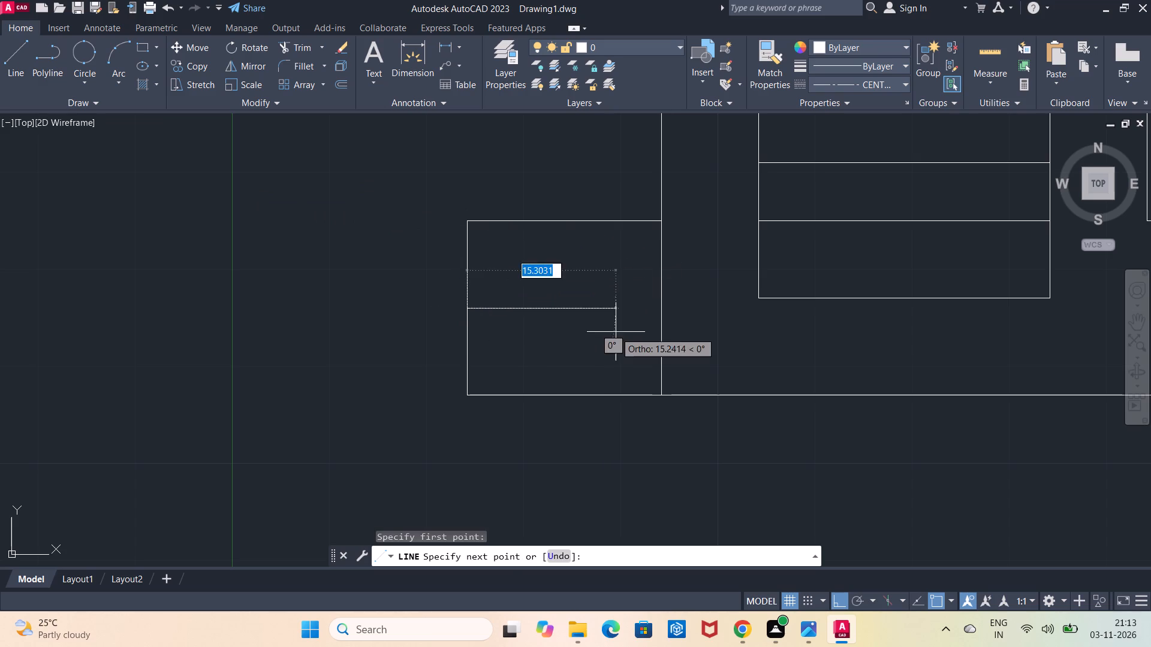
pyautogui.click(662, 307)
pyautogui.press('Escape')
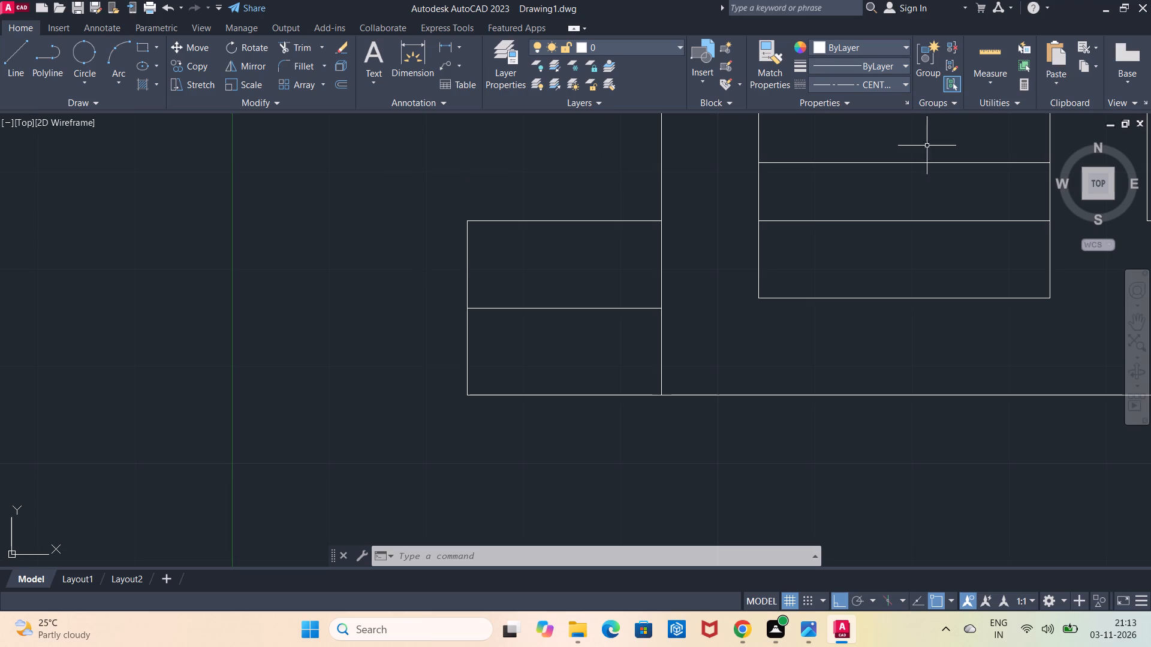
# Draw a circle of radius 9 with ByLayer linetype, centred on the left extension's horizontal centre line.
pyautogui.click(881, 81)
pyautogui.click(880, 98)
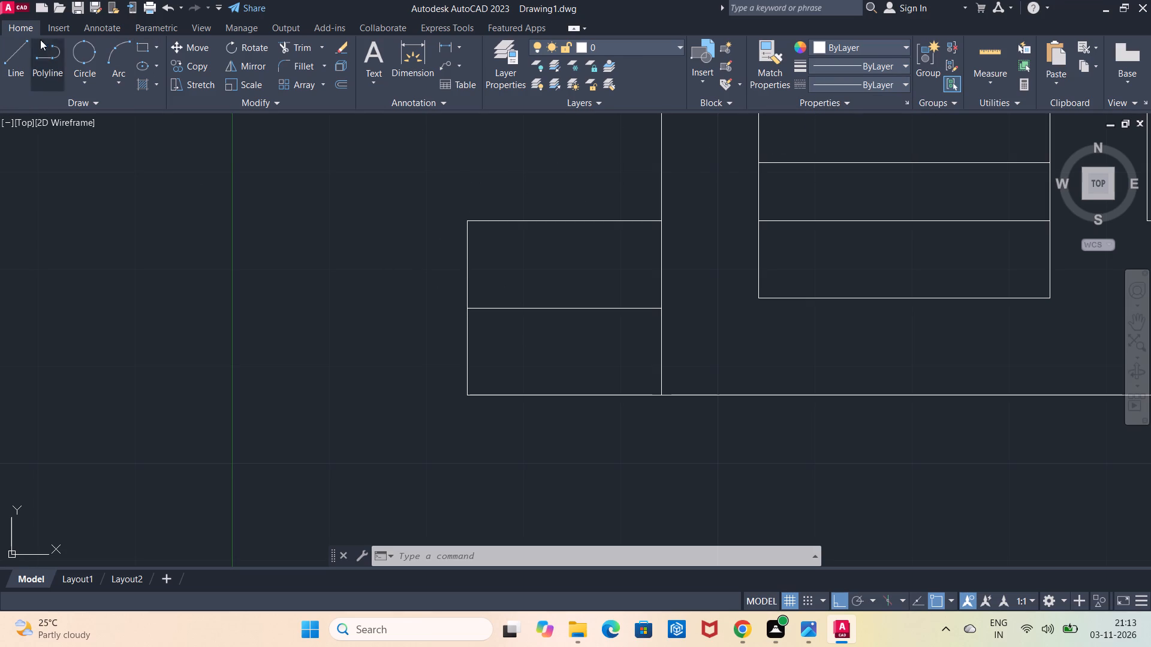
pyautogui.click(88, 82)
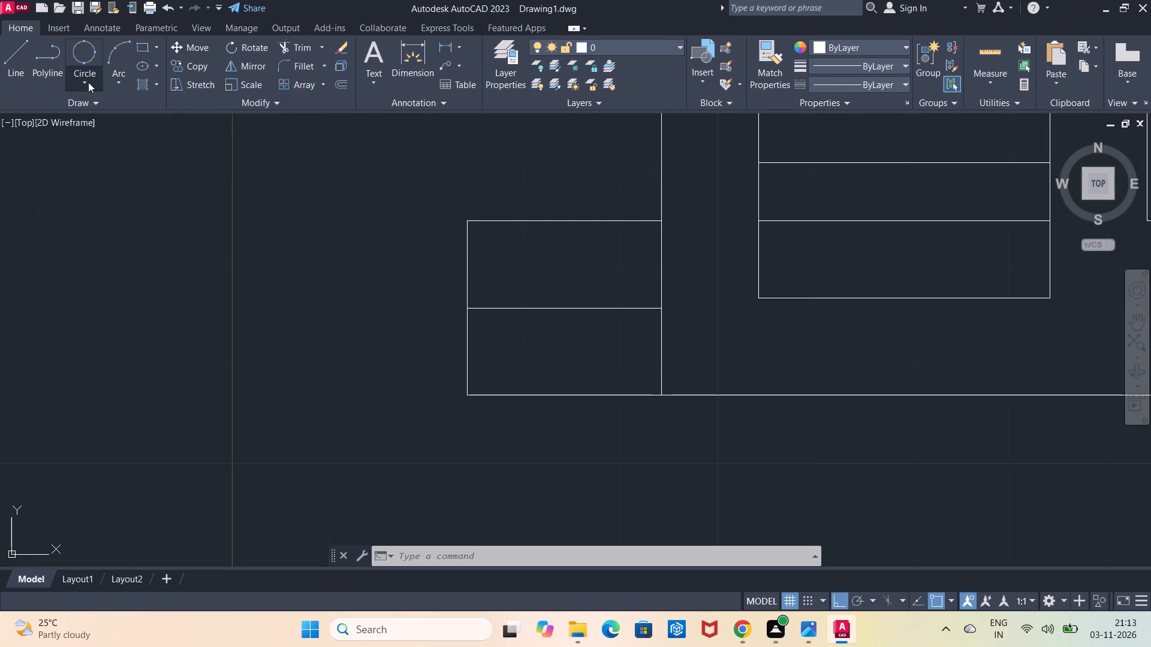
pyautogui.click(134, 107)
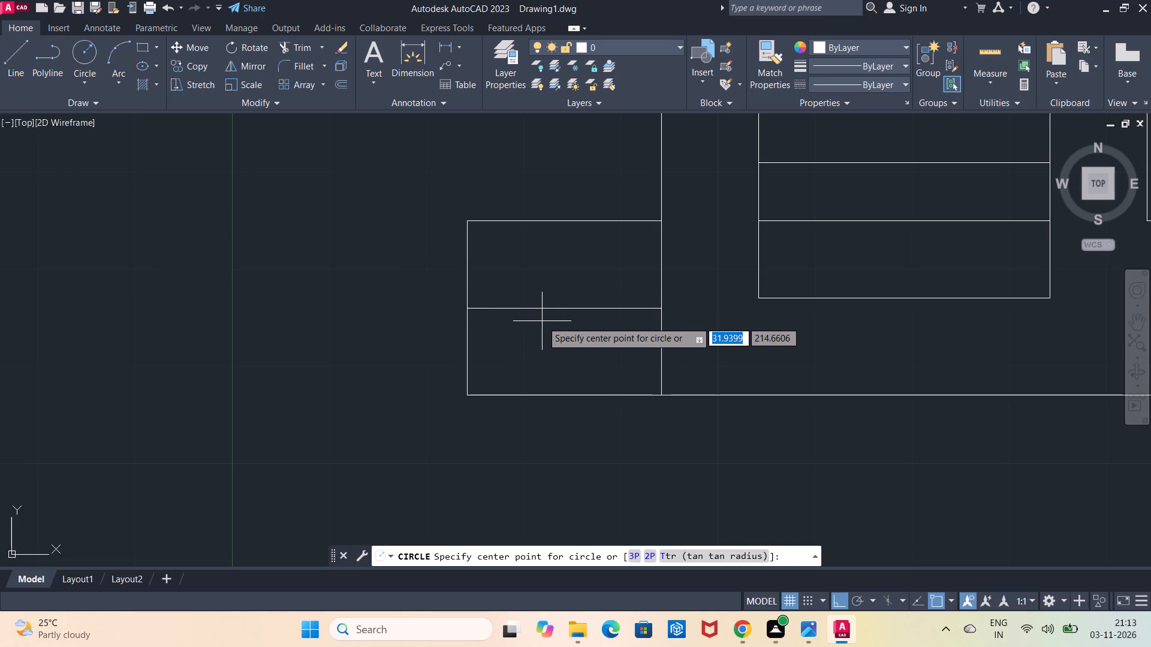
pyautogui.click(585, 309)
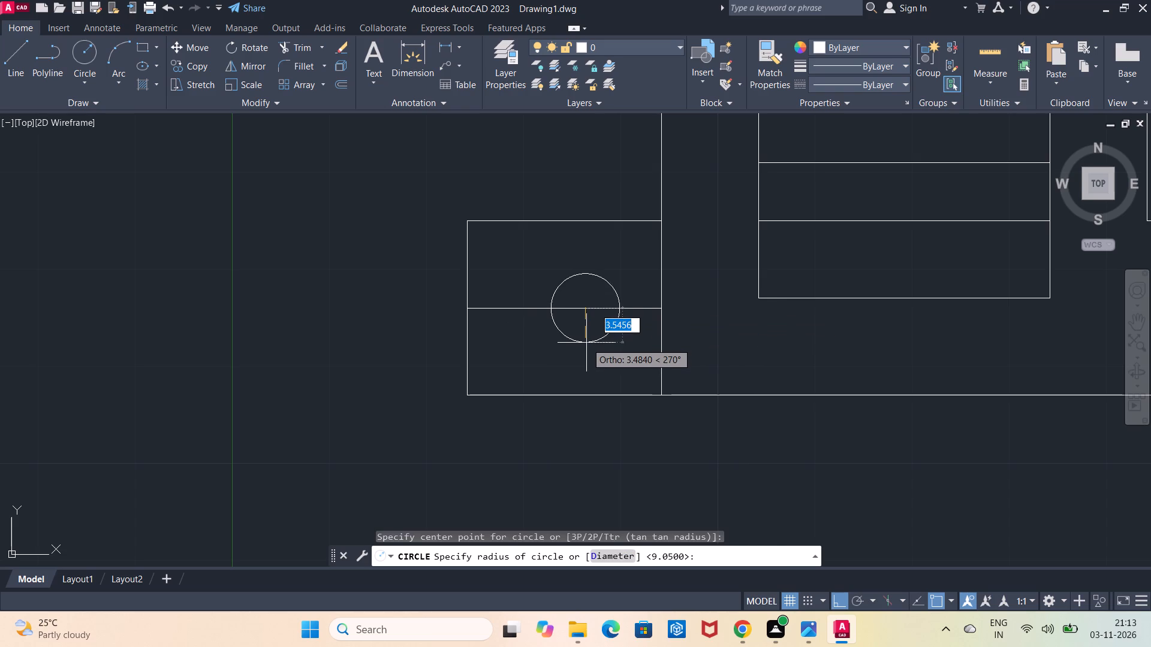
pyautogui.press('9')
pyautogui.press('Return')
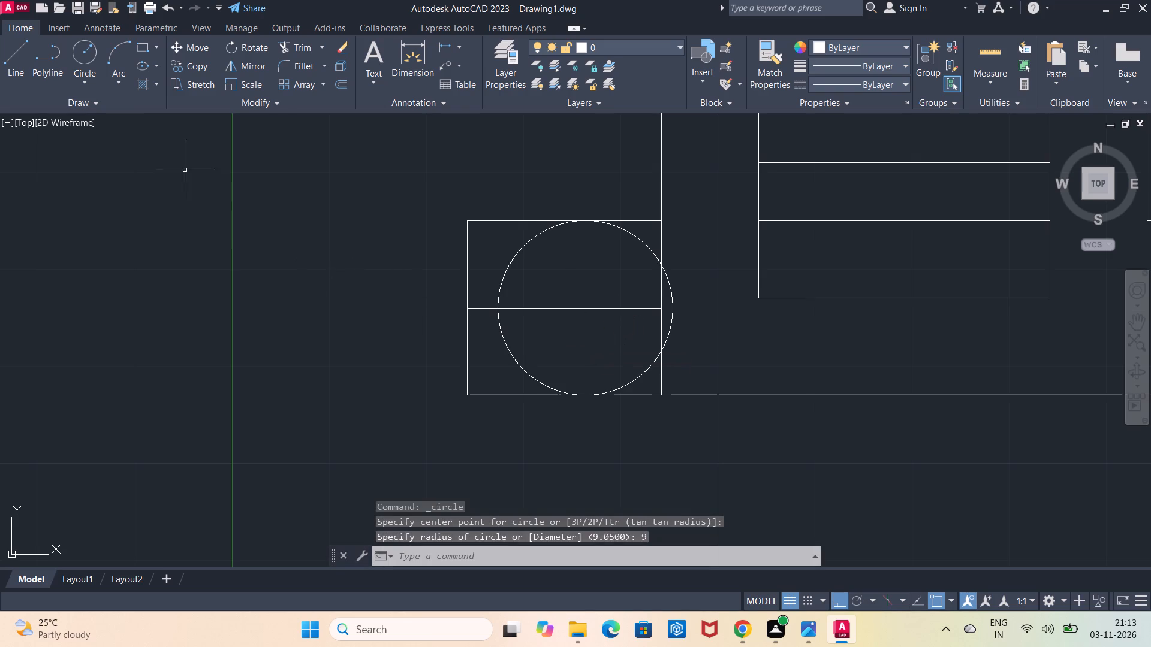
# Move the radius 9 circle along the centre line until its left quadrant meets the extension's left side.
pyautogui.click(188, 47)
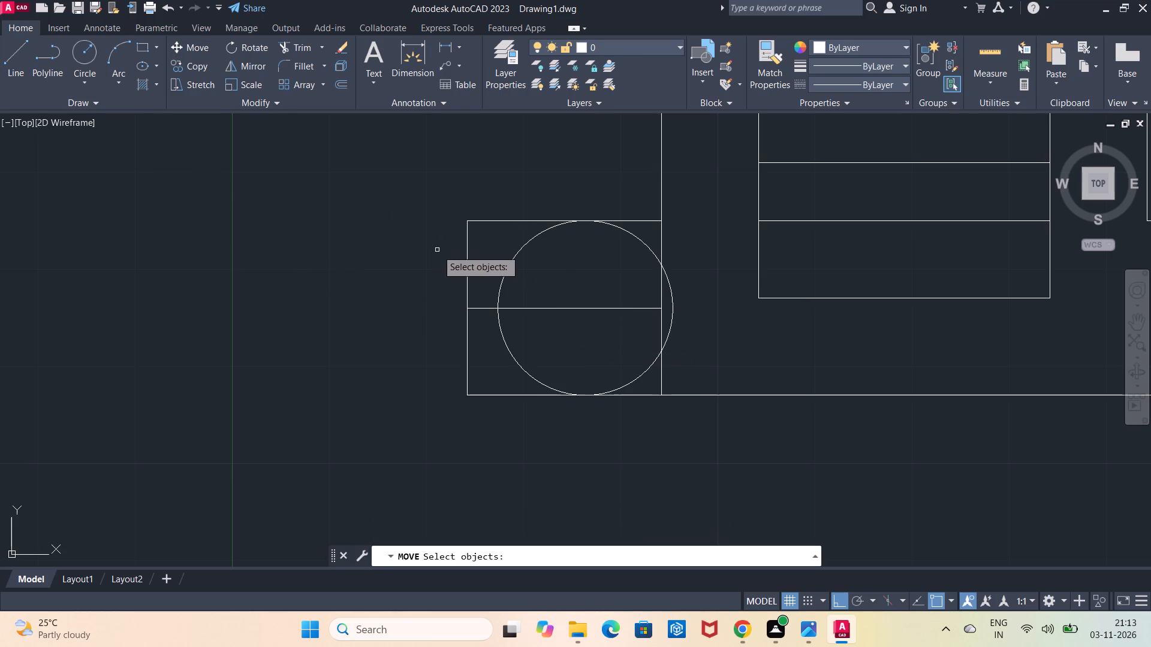
pyautogui.click(501, 279)
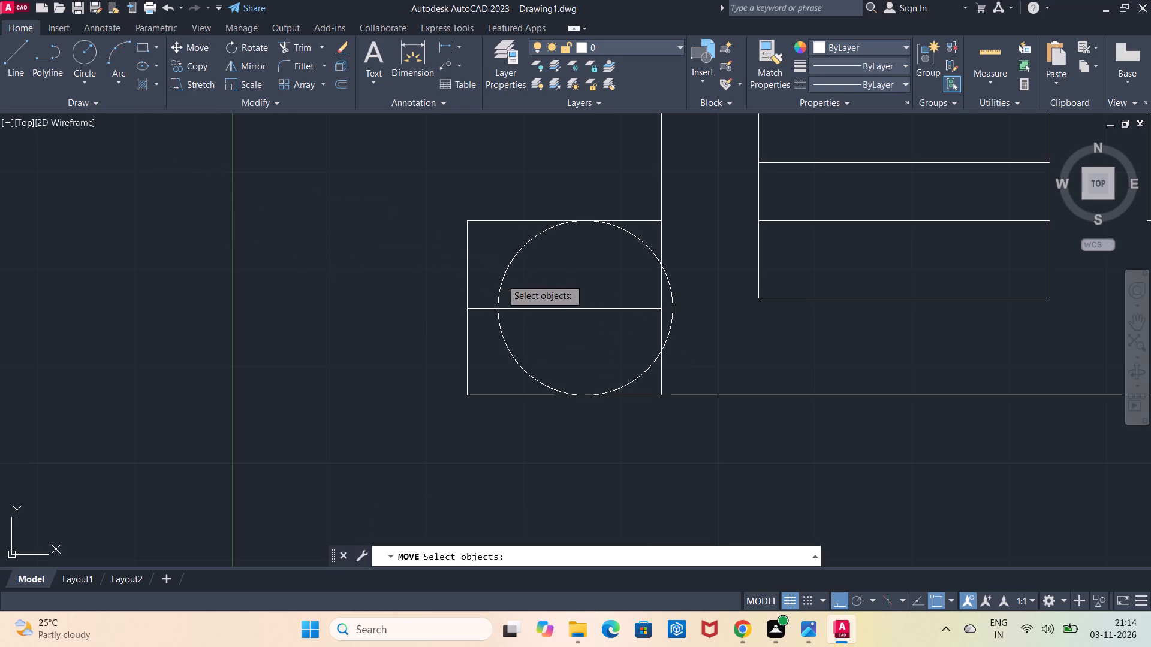
pyautogui.press('Return')
pyautogui.click(496, 312)
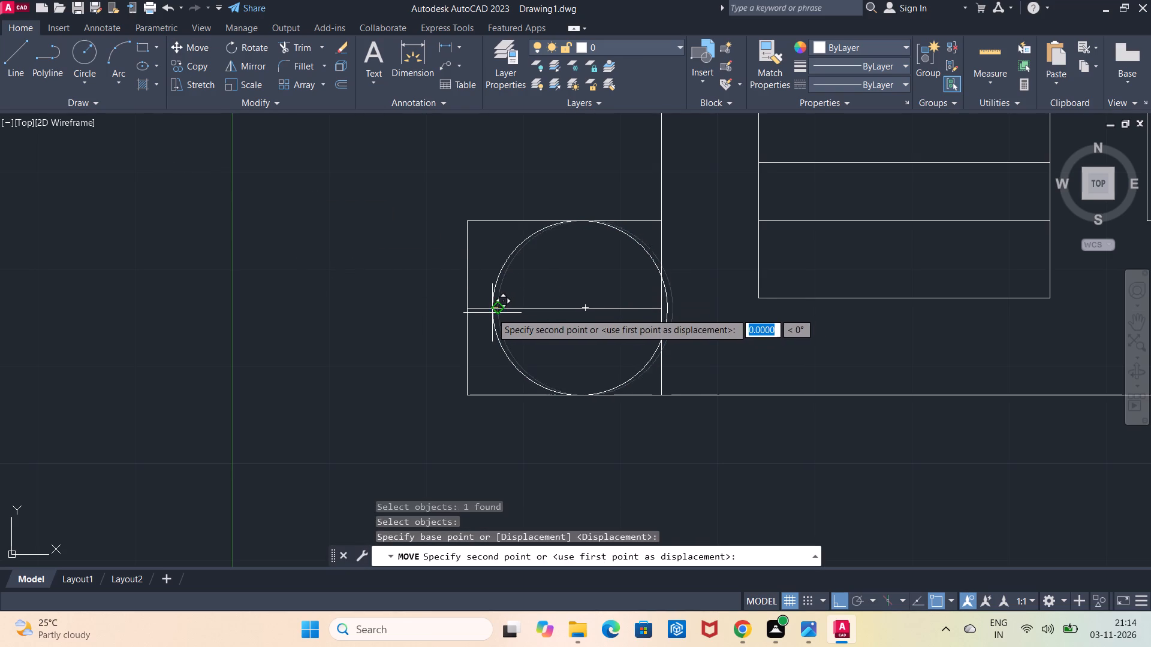
pyautogui.click(471, 307)
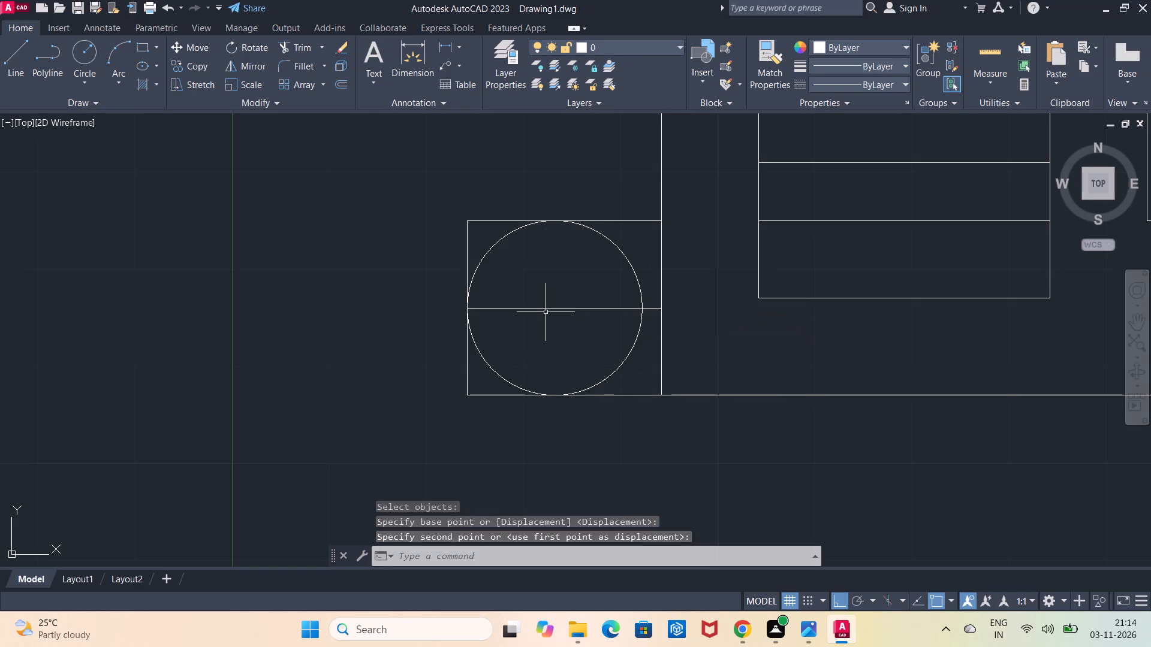
# Trim the extension's left side, the outer ends of its top and bottom lines, and the circle's right half.
pyautogui.scroll(2, 544, 288)
pyautogui.scroll(-1, 540, 283)
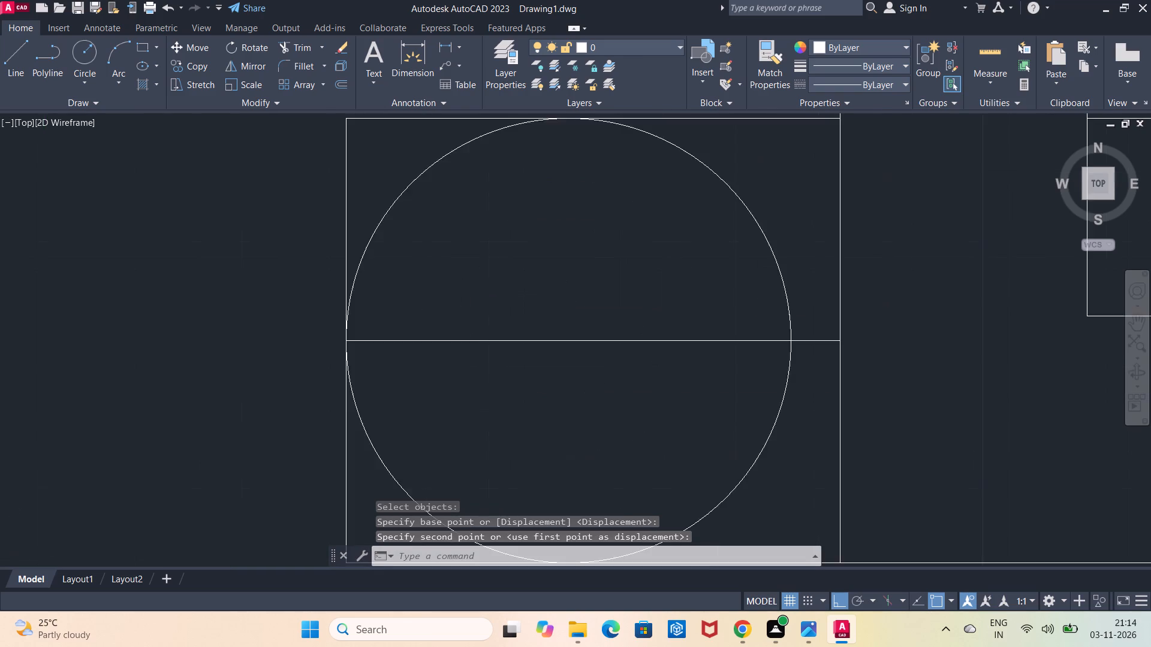
pyautogui.scroll(-1, 540, 283)
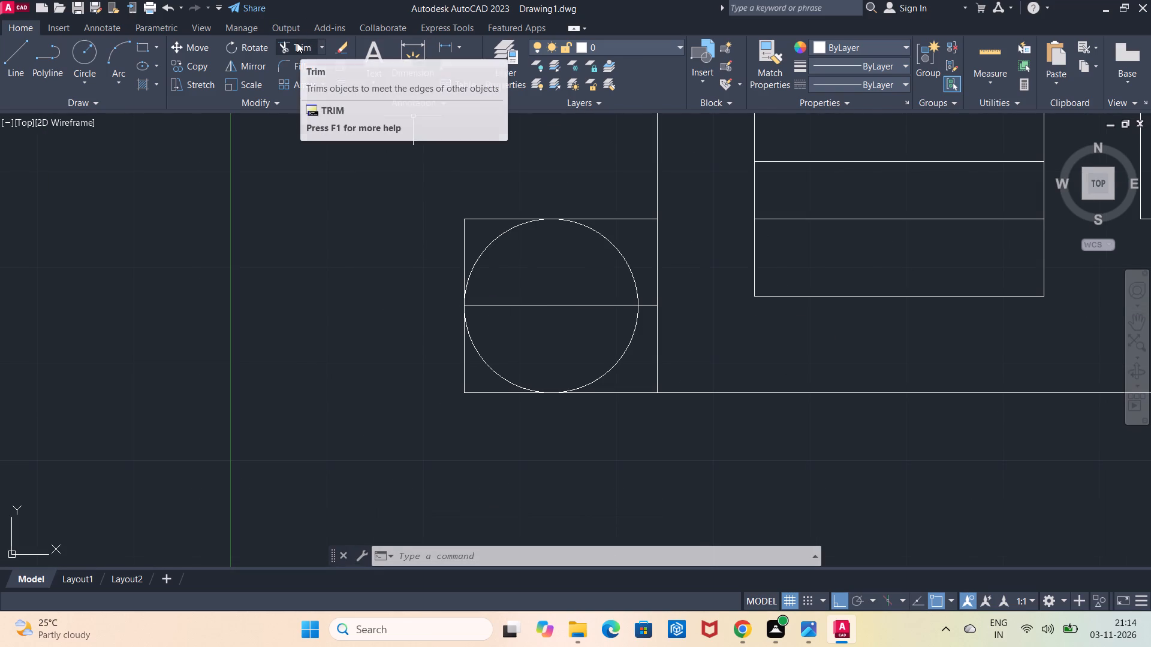
pyautogui.click(481, 217)
pyautogui.click(466, 246)
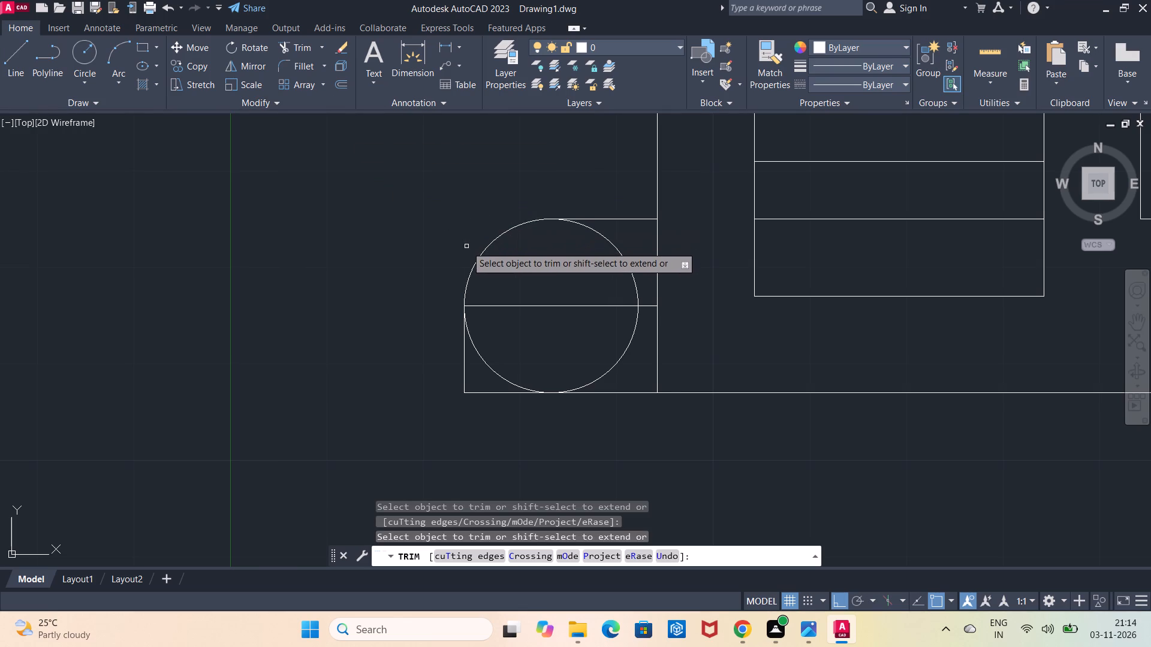
pyautogui.click(463, 383)
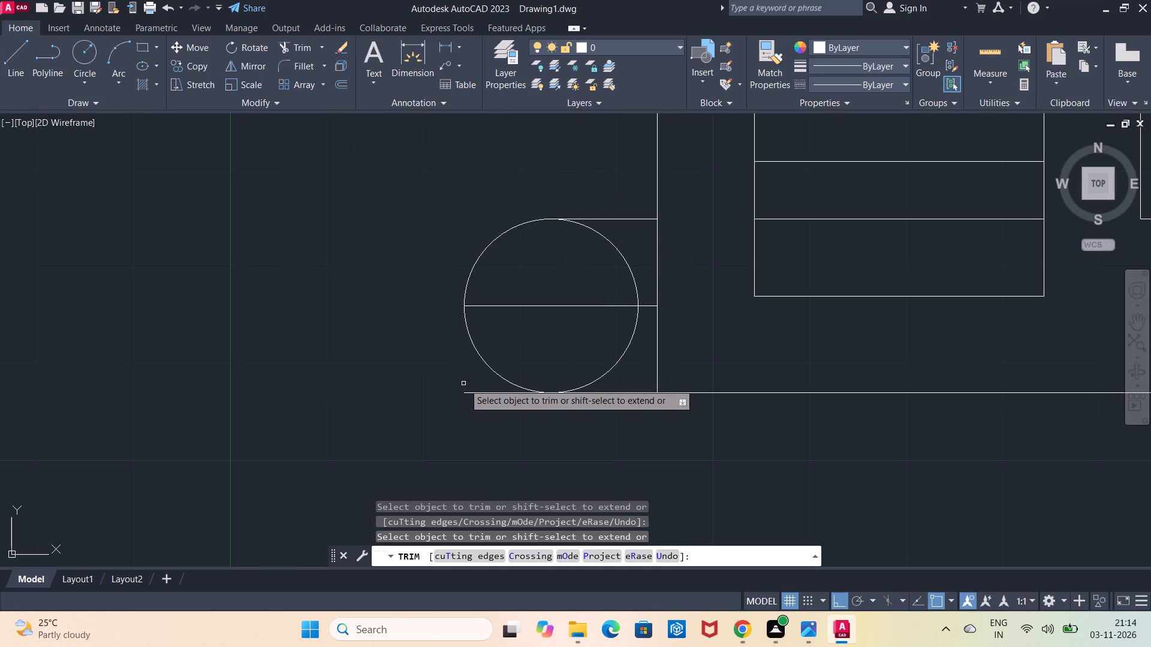
pyautogui.click(480, 392)
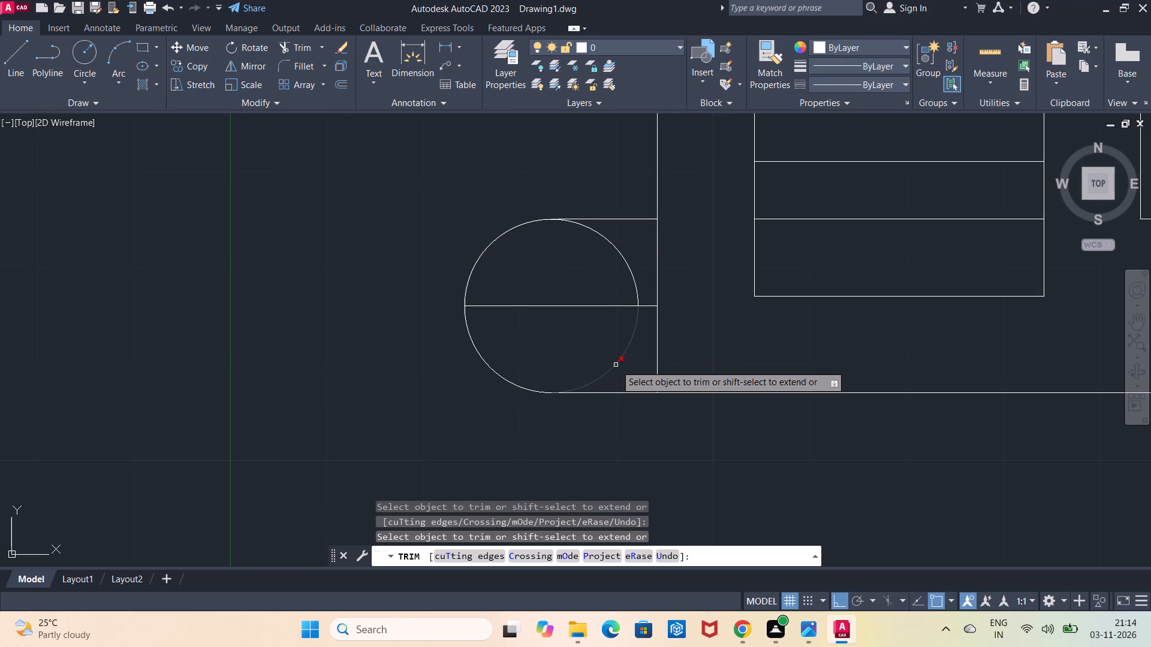
pyautogui.click(616, 365)
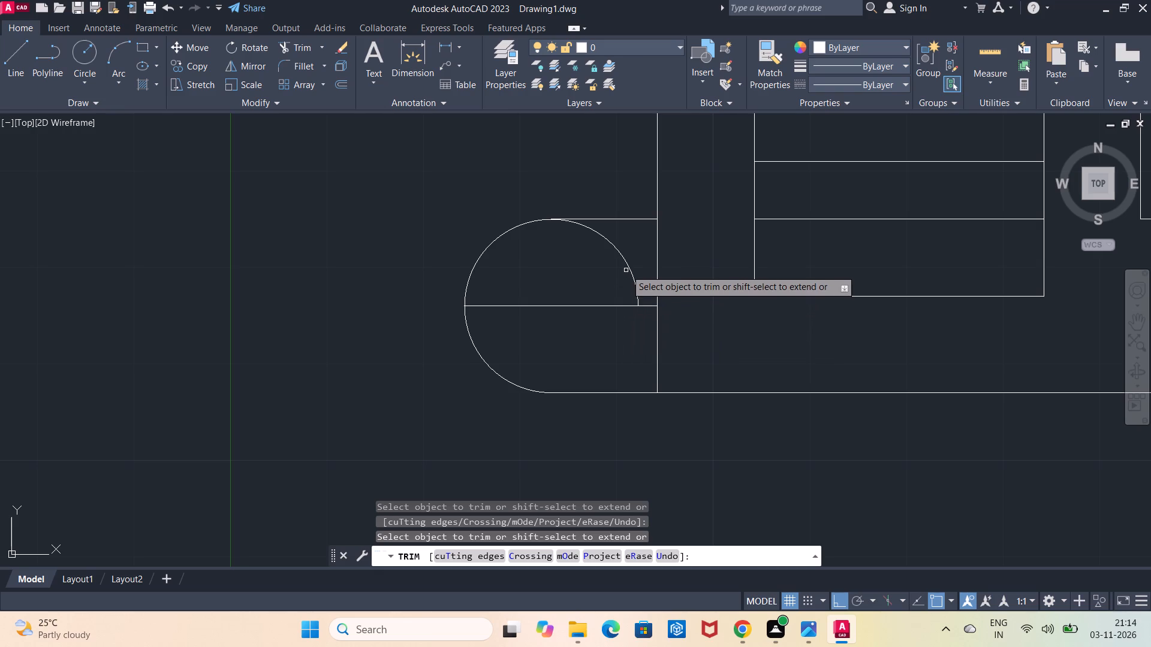
pyautogui.click(627, 267)
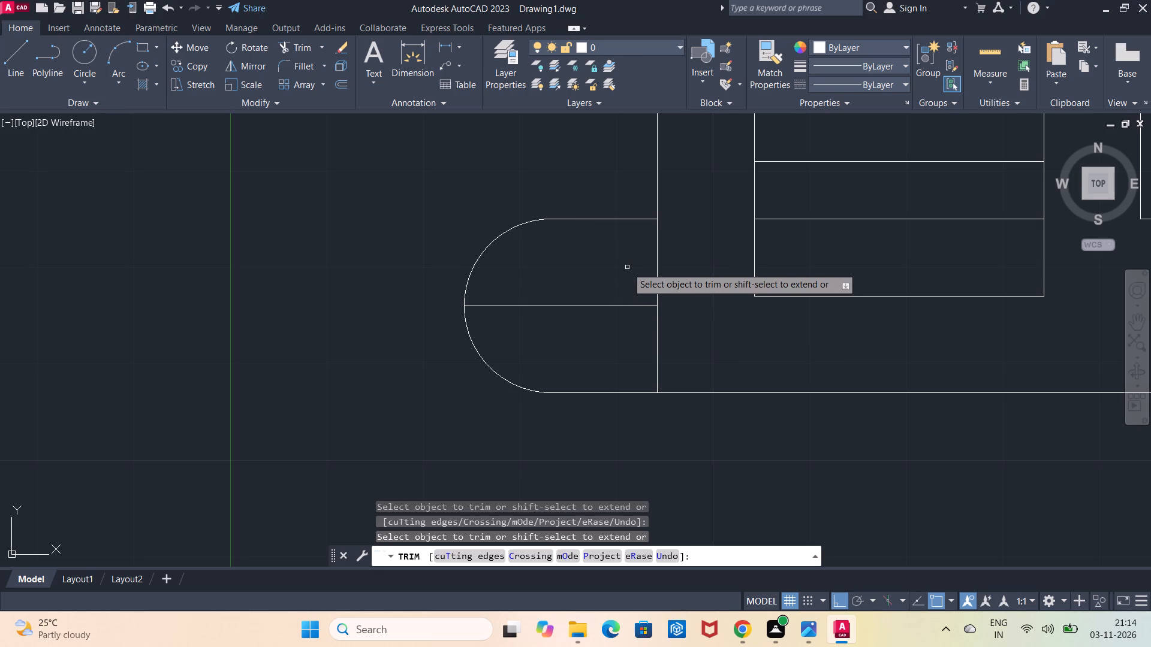
pyautogui.press('Escape')
# Measure the profile's overall length from the rounded left end to the right edge with a linear dimension, without placing it.
pyautogui.scroll(-1, 627, 267)
pyautogui.scroll(1, 627, 267)
pyautogui.scroll(-1, 627, 267)
pyautogui.scroll(1, 627, 267)
pyautogui.scroll(-1, 627, 267)
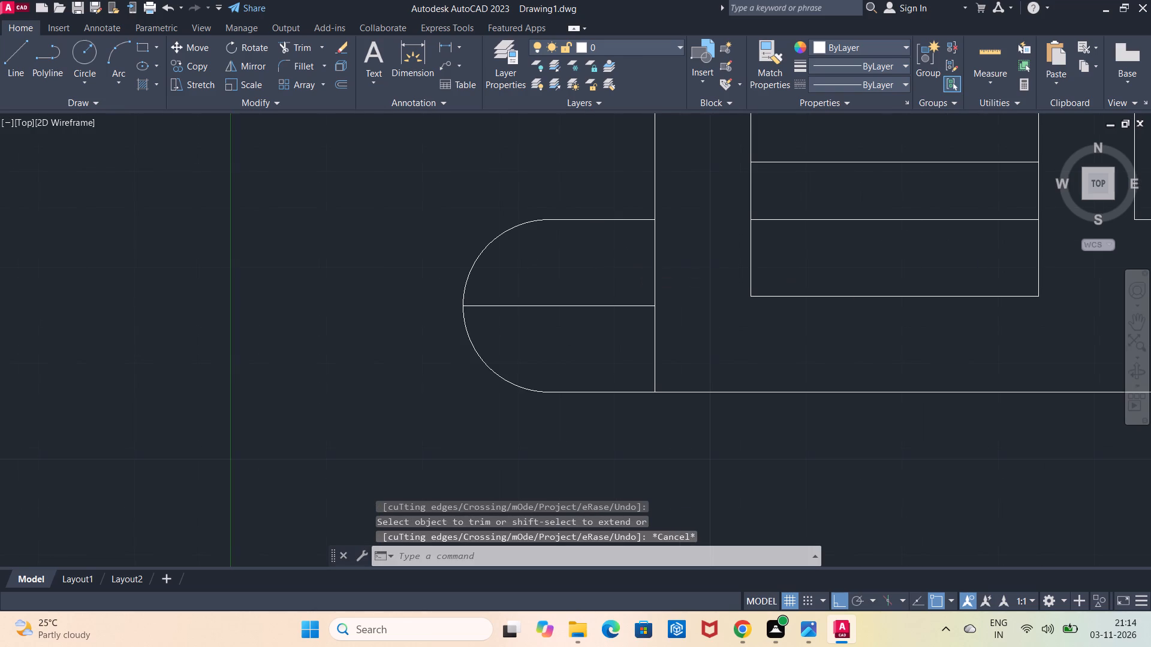
pyautogui.scroll(1, 627, 267)
pyautogui.scroll(-4, 627, 267)
pyautogui.moveTo(686, 290); pyautogui.dragTo(686, 291, button='middle')
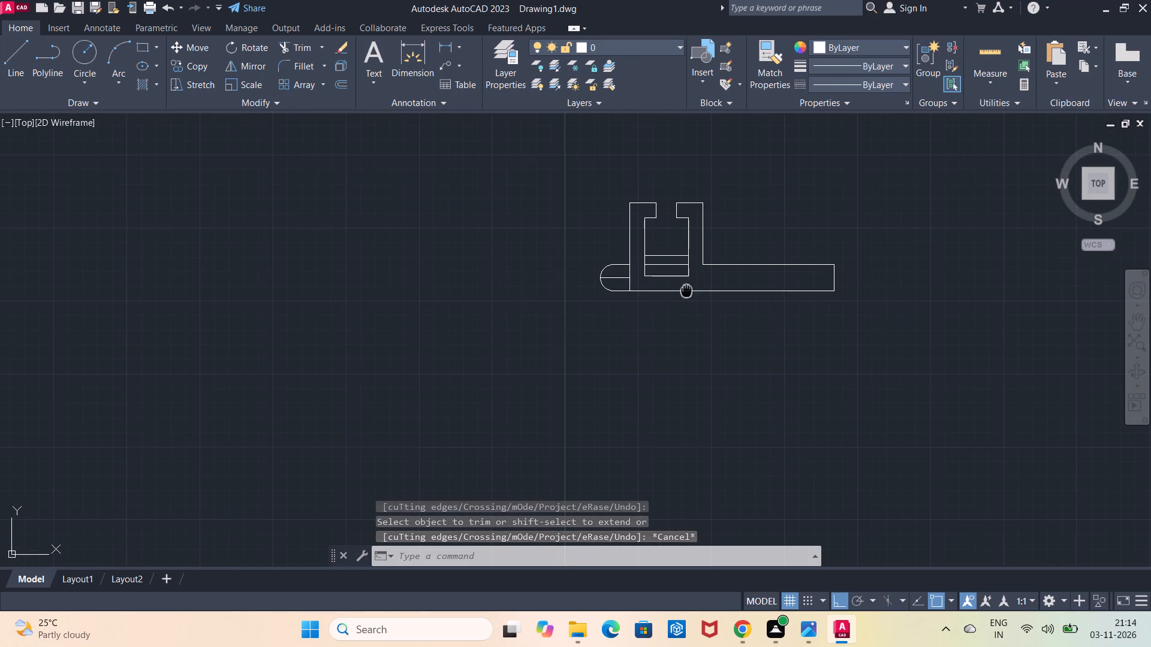
pyautogui.moveTo(686, 291); pyautogui.dragTo(601, 368, button='middle')
pyautogui.scroll(1, 601, 368)
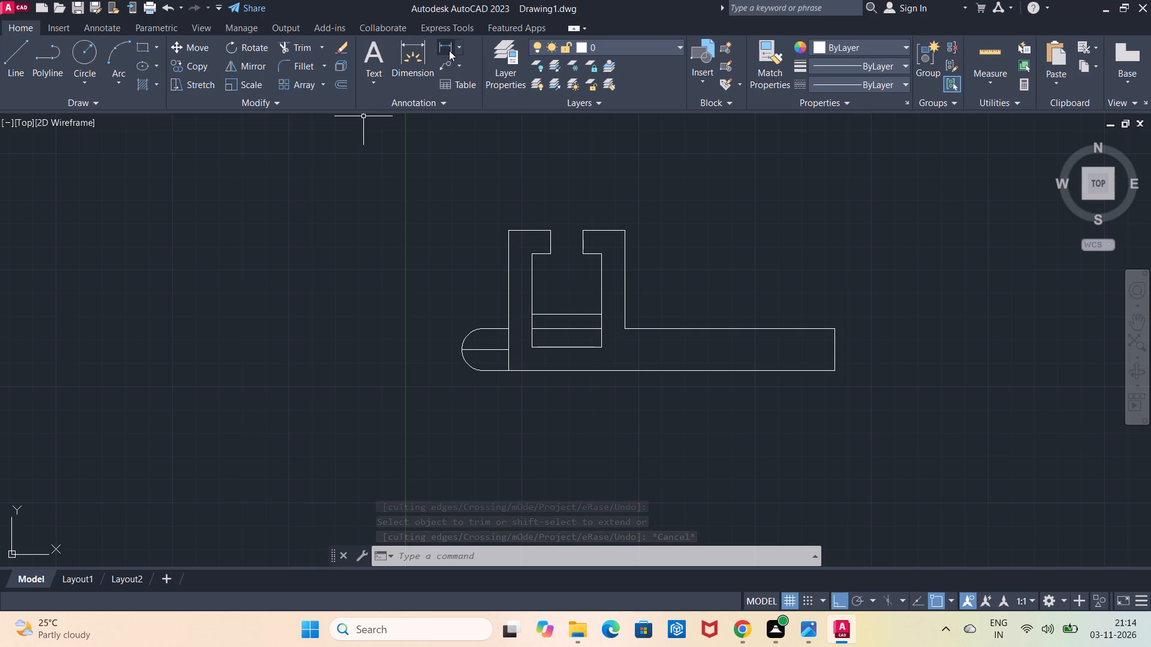
pyautogui.click(448, 51)
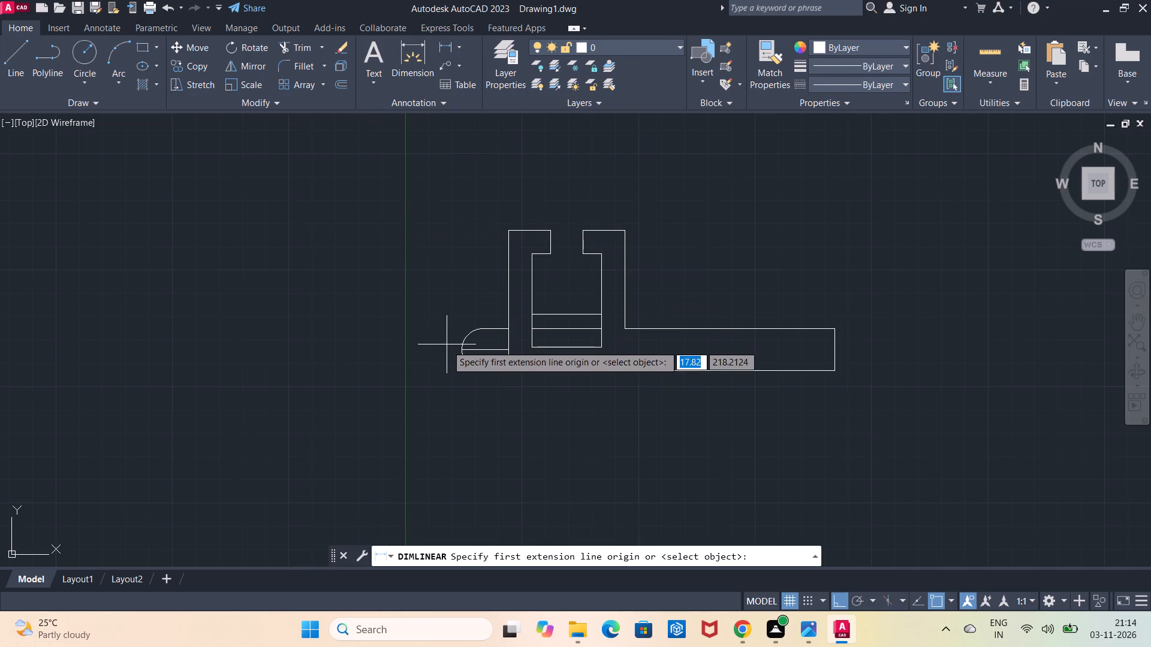
pyautogui.click(455, 349)
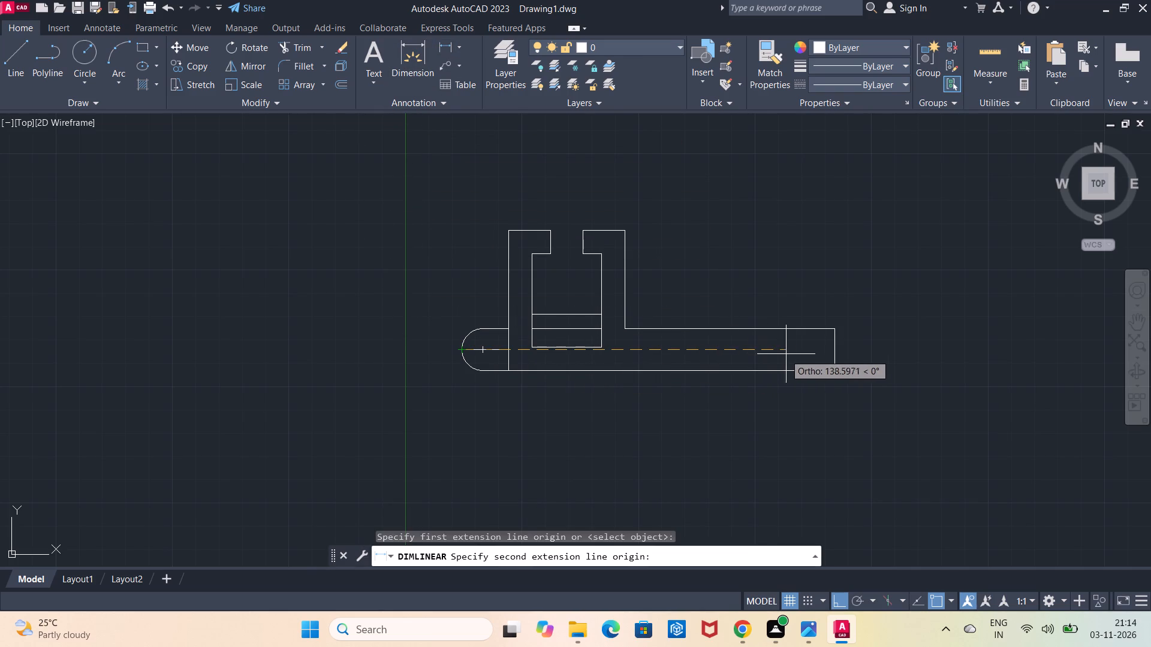
pyautogui.click(834, 354)
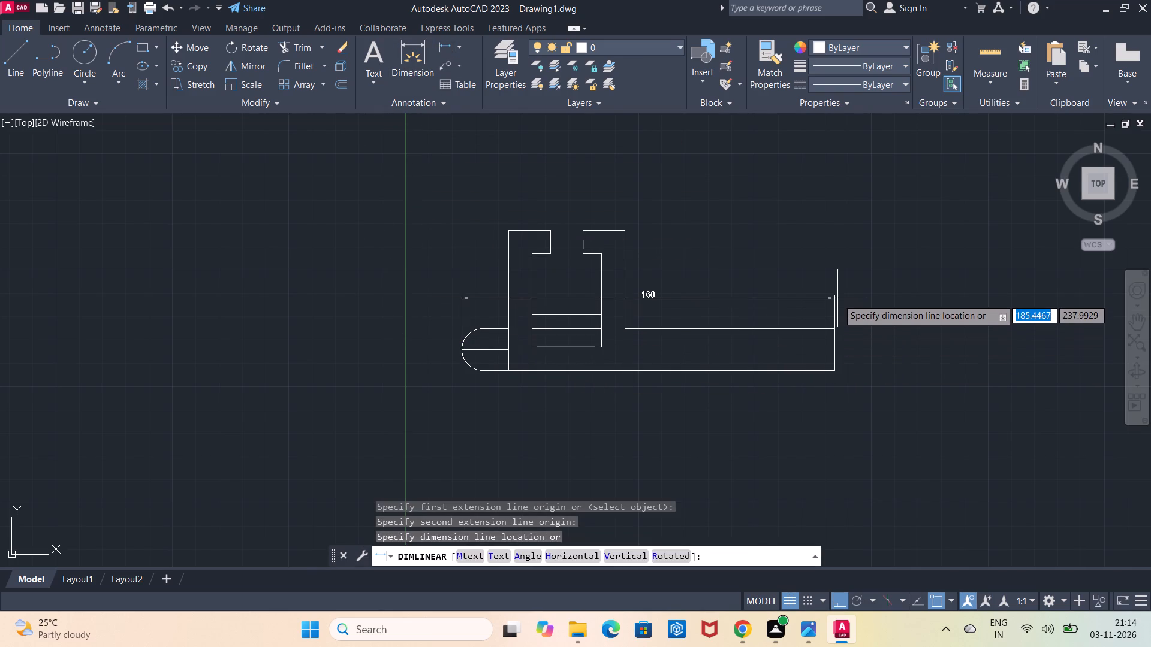
pyautogui.press('Escape')
# Erase the horizontal centre line from the rounded left extension.
pyautogui.scroll(1, 508, 353)
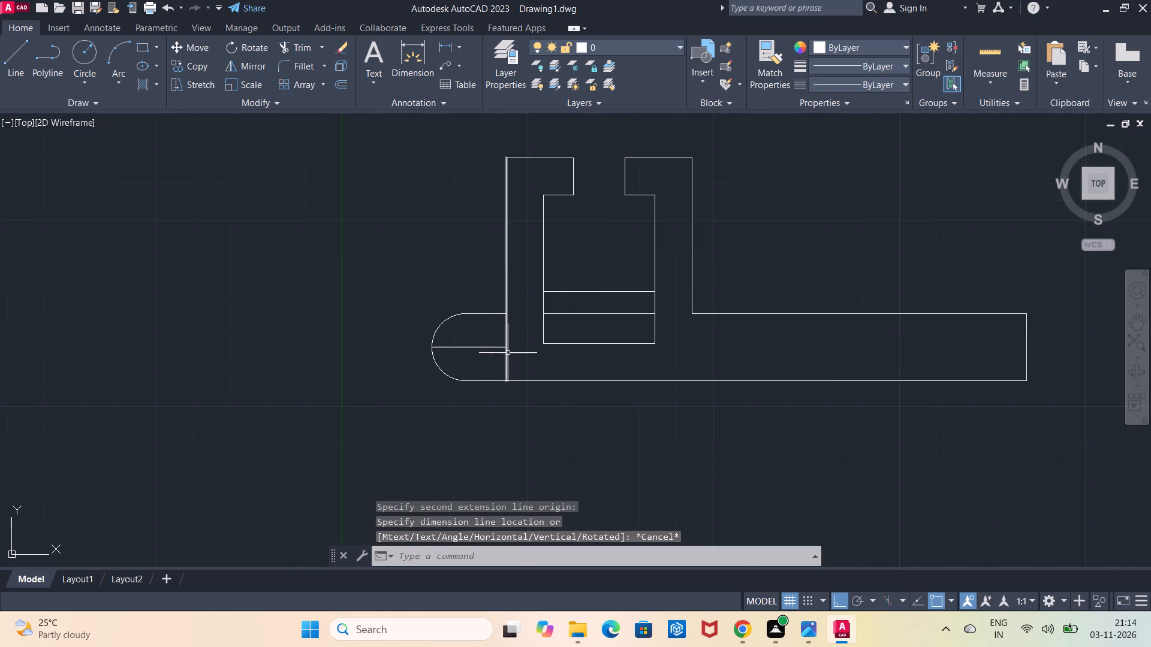
pyautogui.click(471, 349)
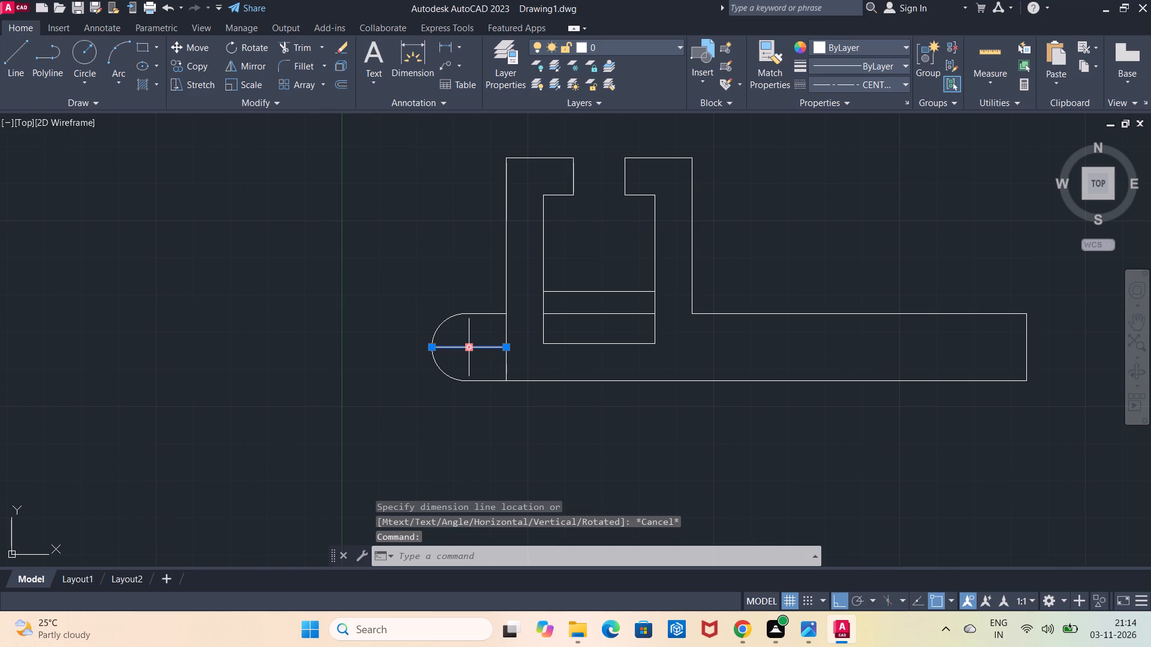
pyautogui.press('Delete')
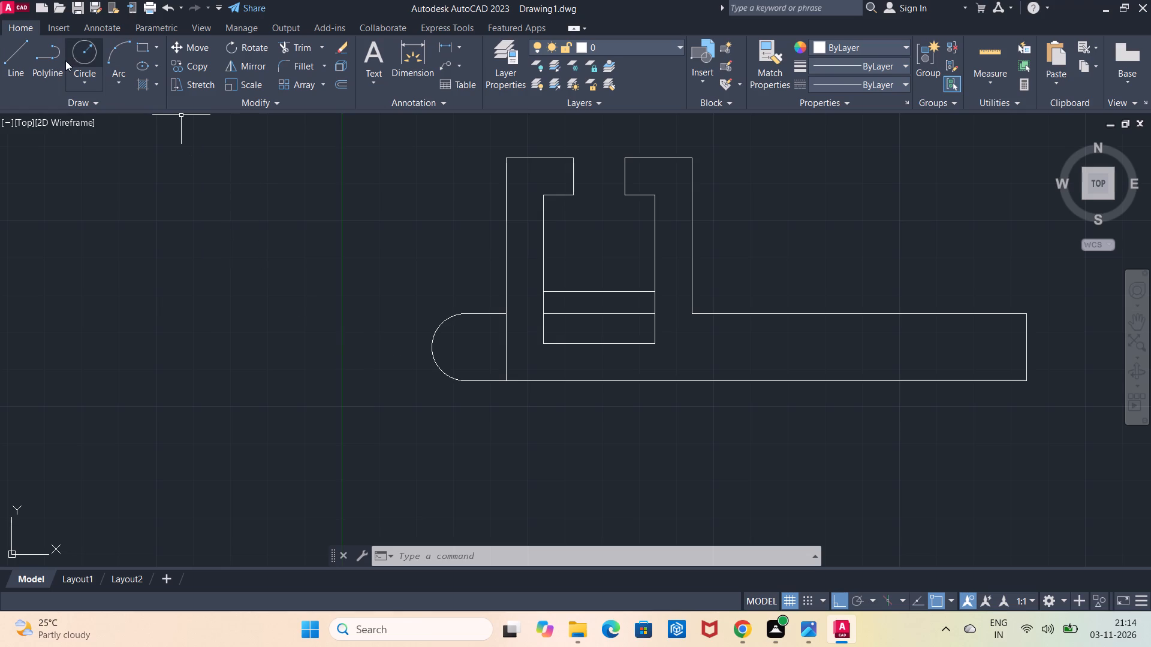
# Draw a circle of radius 4.5 at the centre of the left extension's rounded end.
pyautogui.click(86, 54)
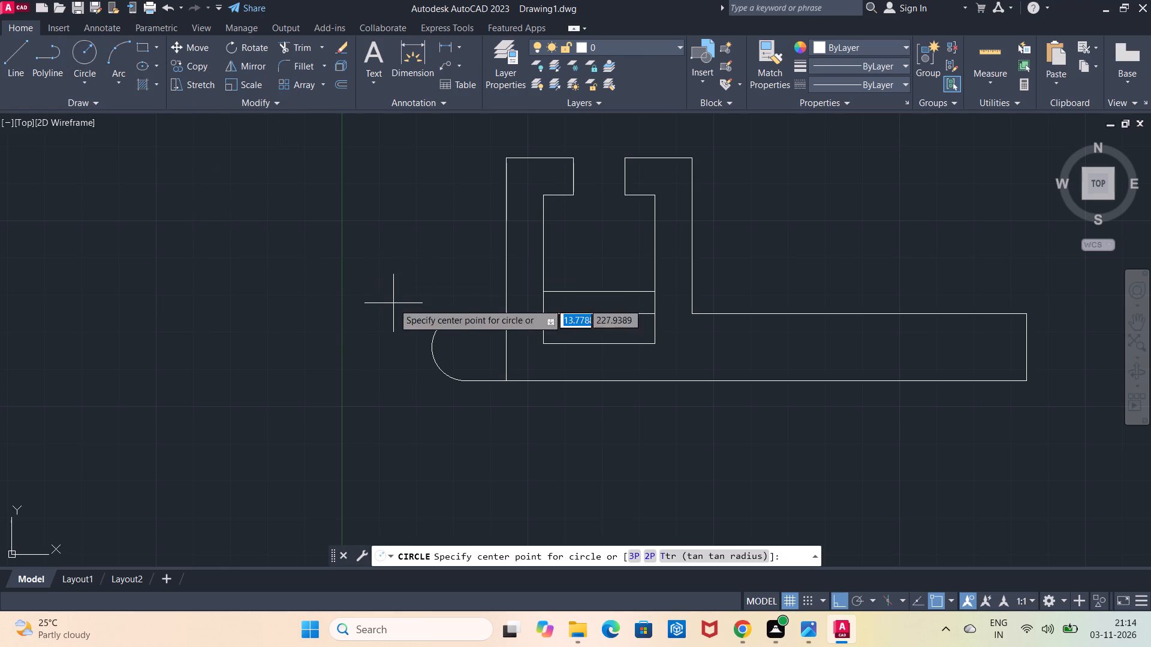
pyautogui.click(465, 347)
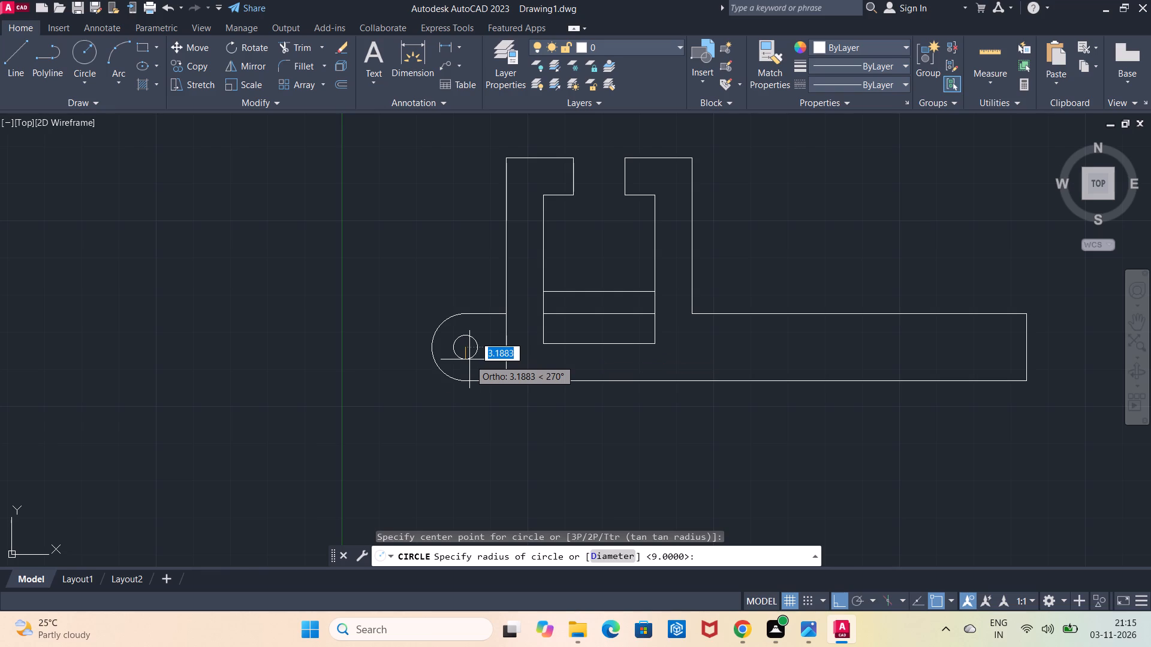
pyautogui.press('4')
pyautogui.write('.5')
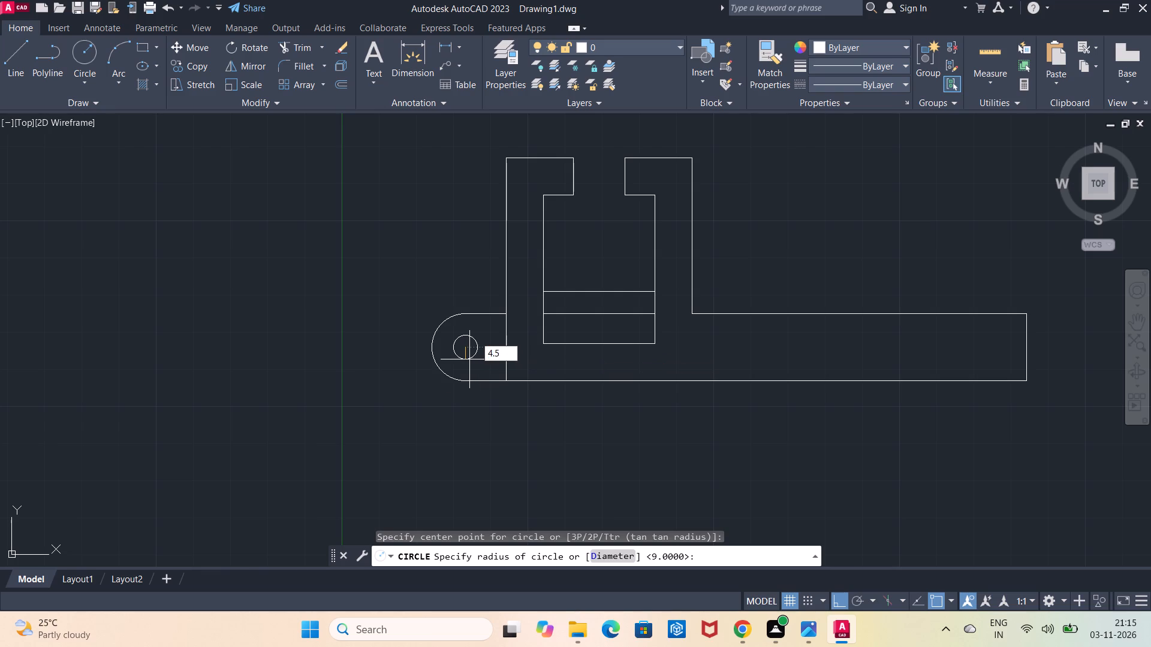
pyautogui.press('Return')
# Measure the inner circle's vertical diameter with a linear dimension, without placing it.
pyautogui.scroll(1, 468, 353)
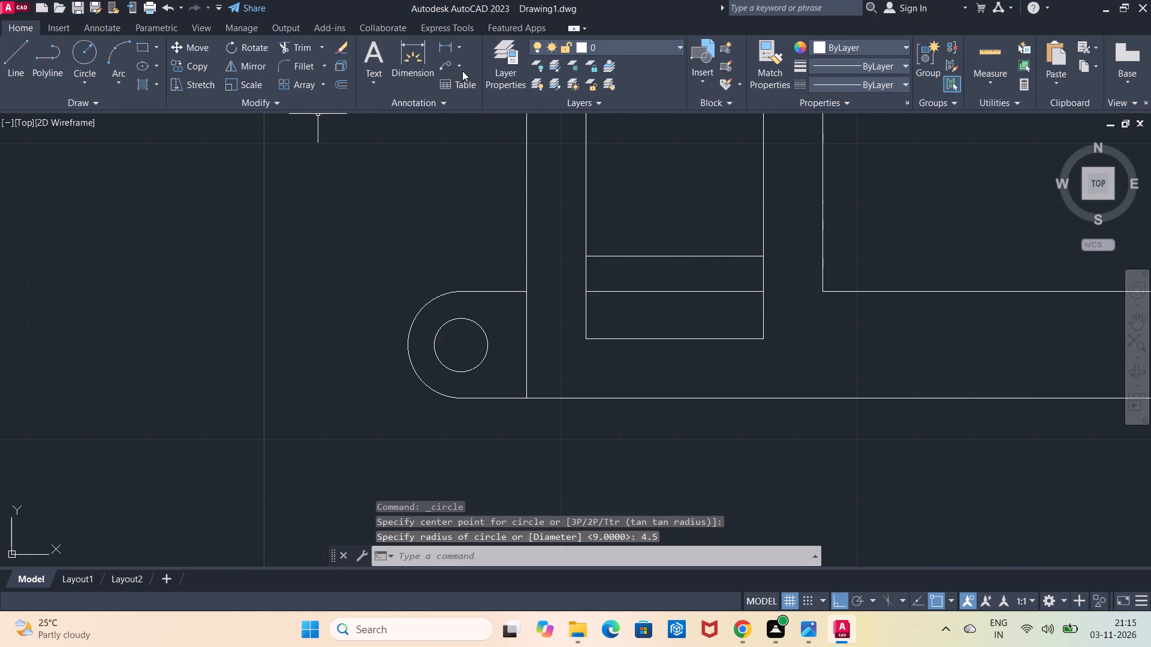
pyautogui.click(446, 45)
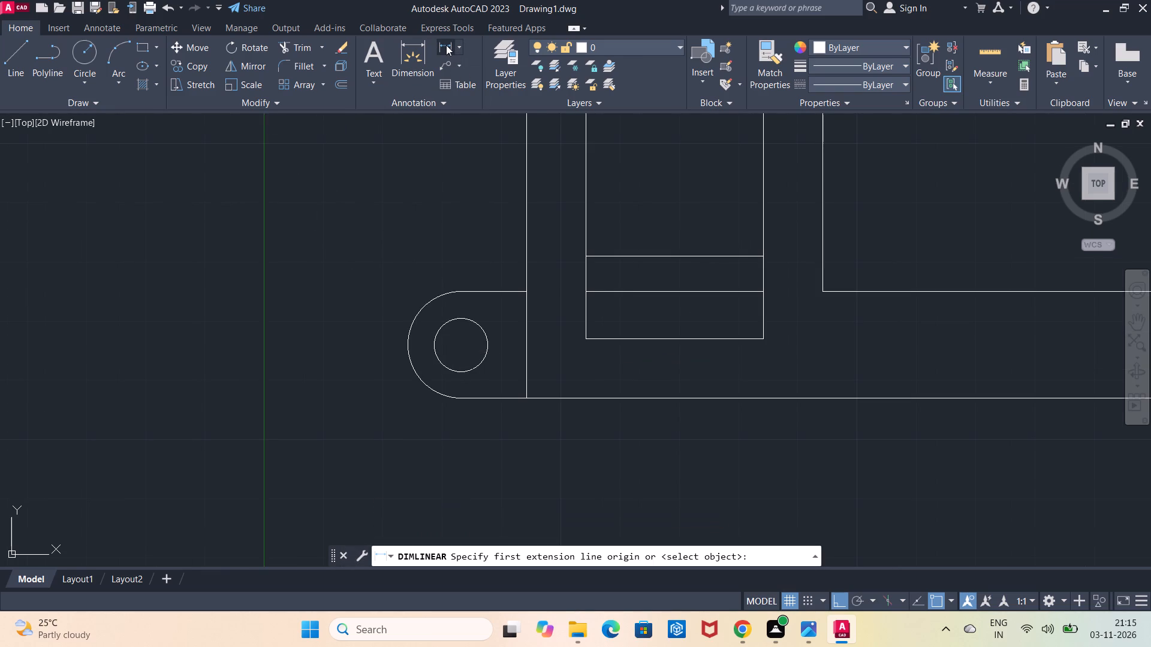
pyautogui.click(464, 321)
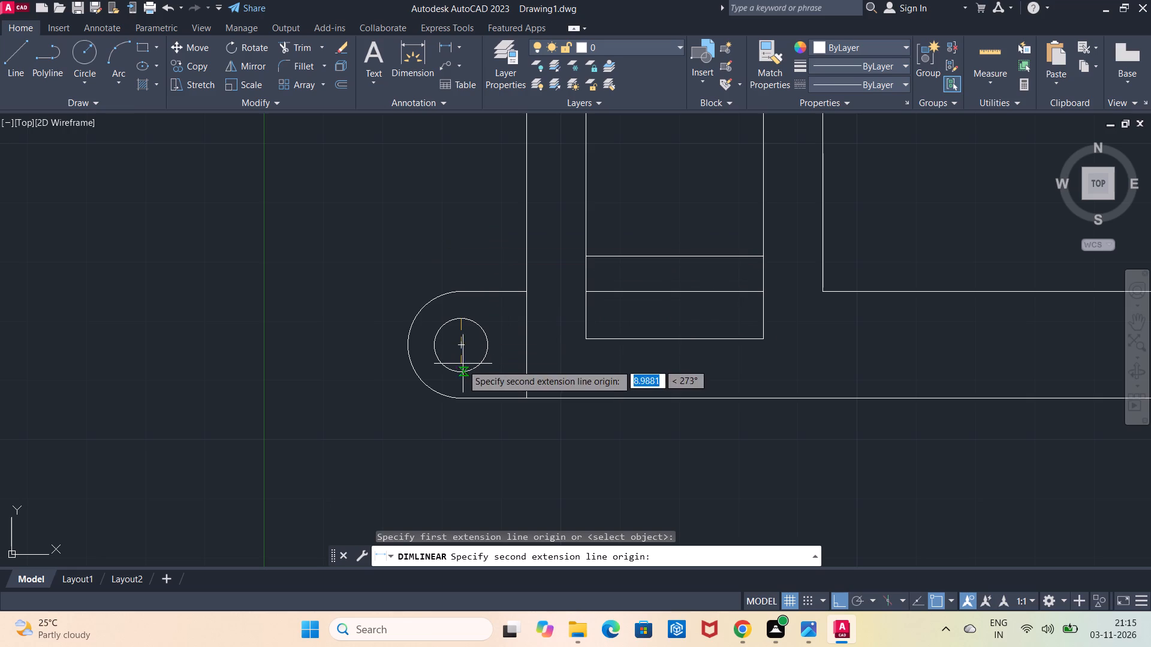
pyautogui.click(461, 367)
pyautogui.press('Escape')
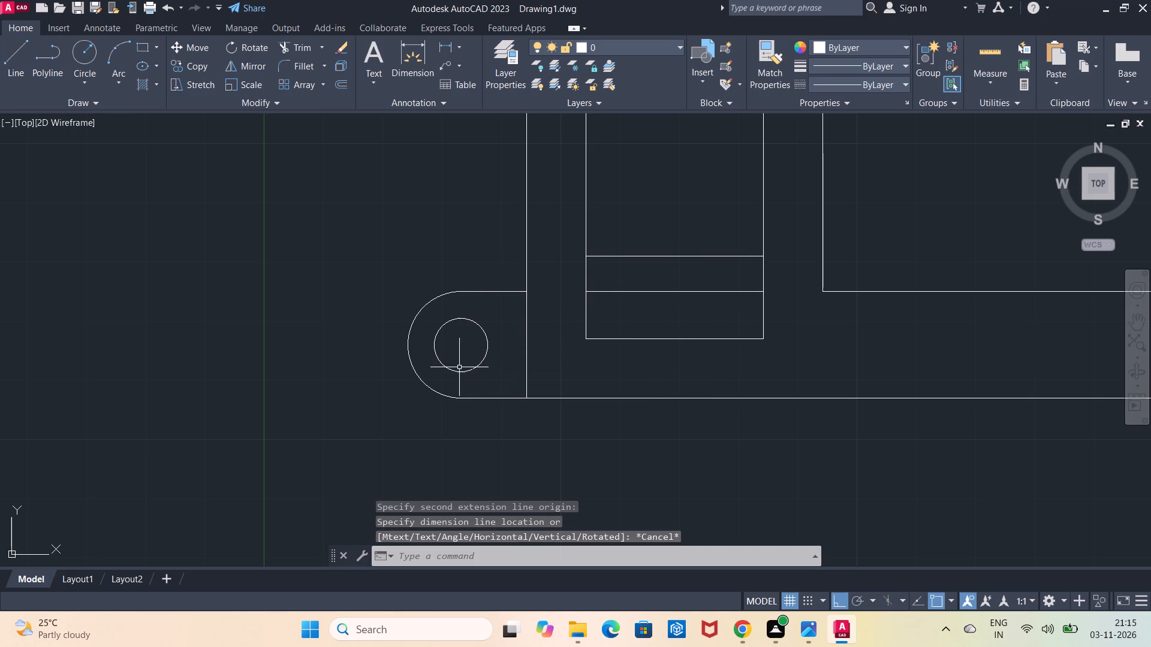
pyautogui.scroll(-2, 468, 363)
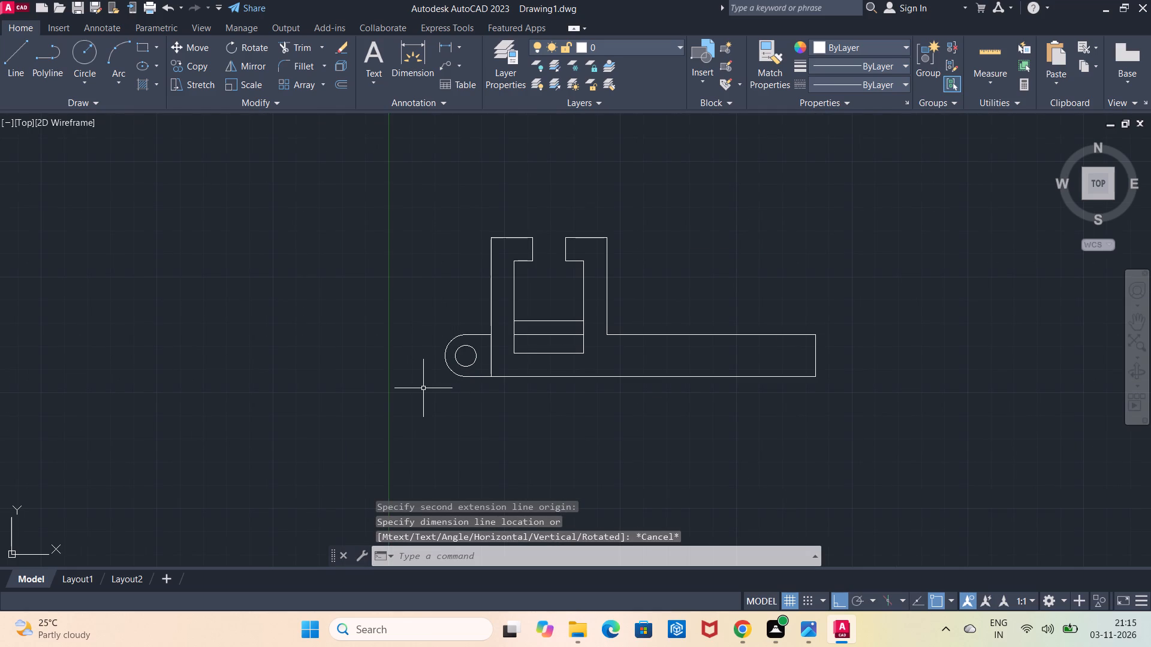
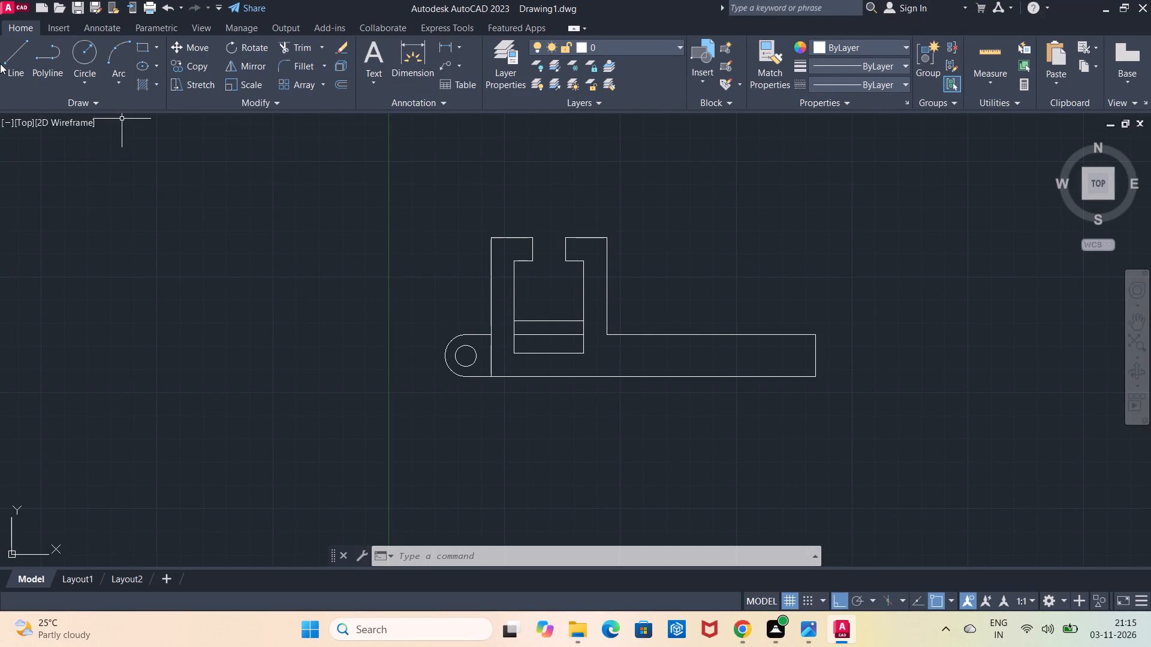
# Draw a rectangle 36 wide and 60 high, about 29 right of the base profile and level with its bottom edge.
pyautogui.click(23, 64)
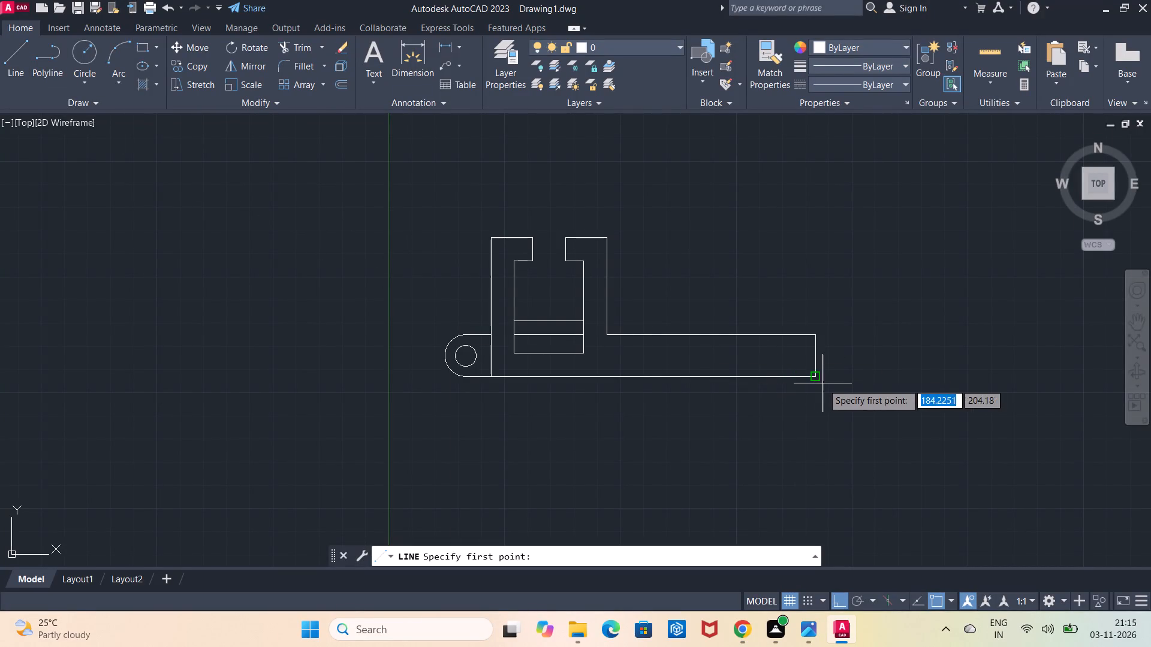
pyautogui.click(882, 376)
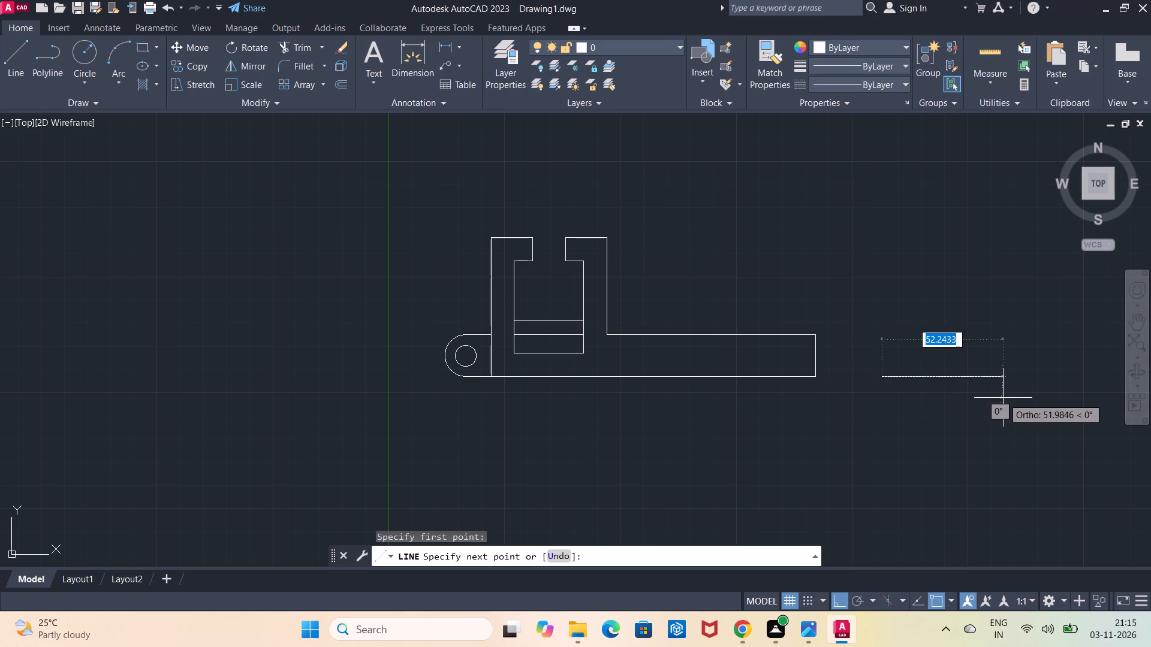
pyautogui.write('36')
pyautogui.press('Return')
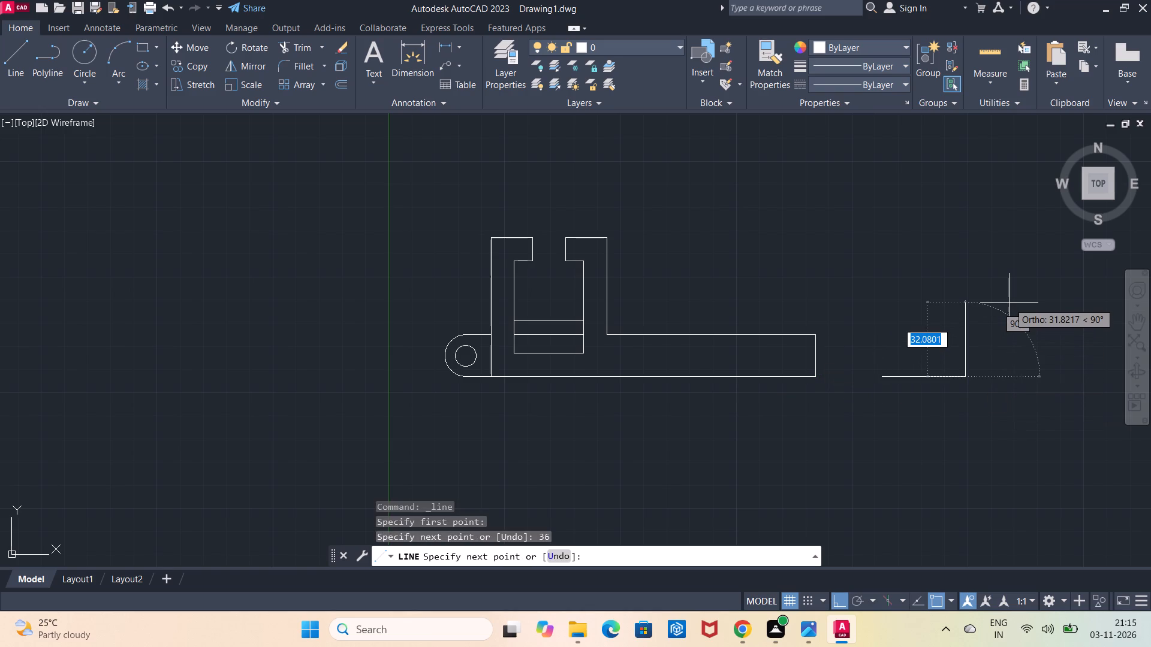
pyautogui.write('60')
pyautogui.press('Return')
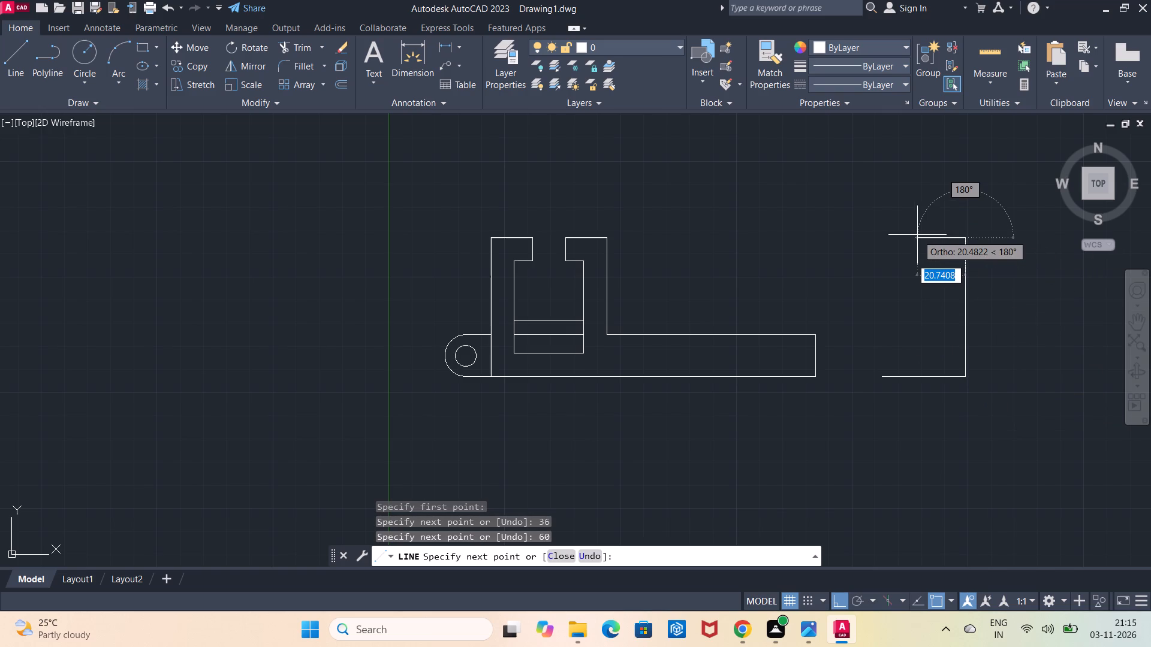
pyautogui.write('36')
pyautogui.press('Return')
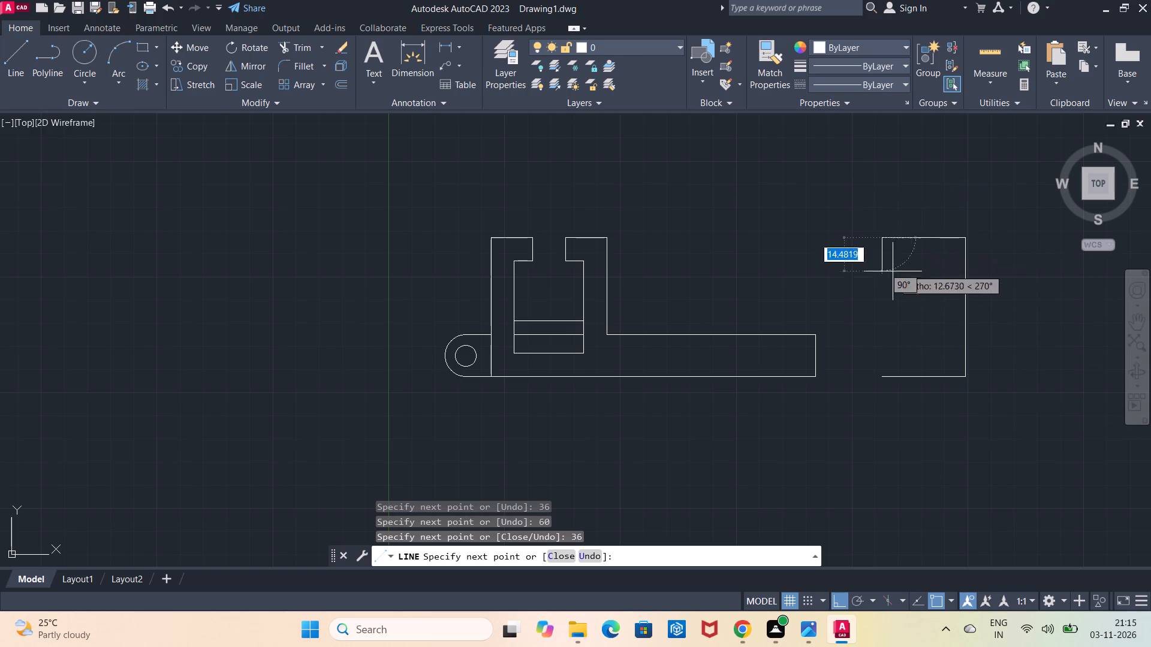
pyautogui.click(884, 374)
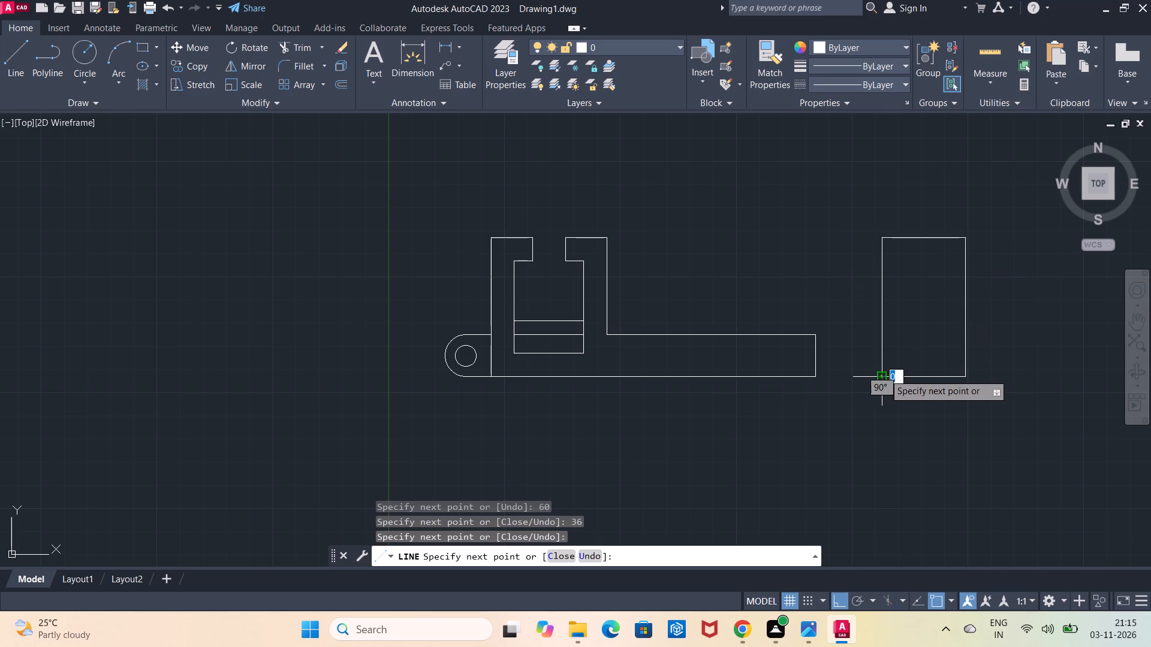
pyautogui.press('Escape')
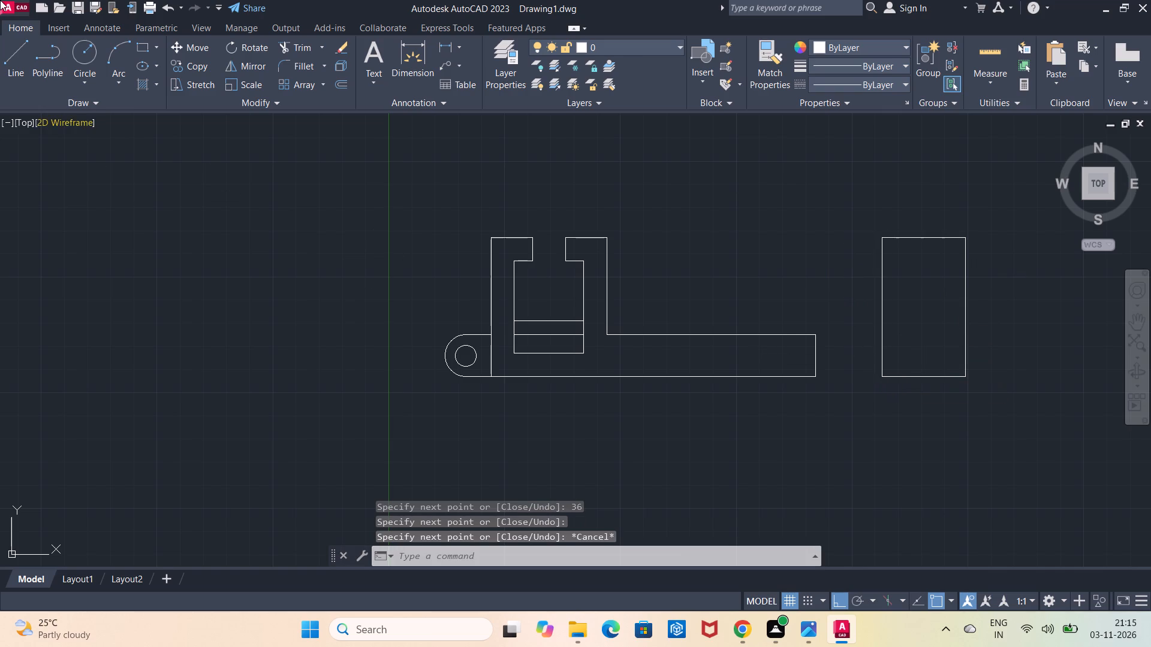
# Move the 36 by 60 rectangle horizontally farther right, away from the base profile.
pyautogui.click(851, 207)
pyautogui.click(1081, 410)
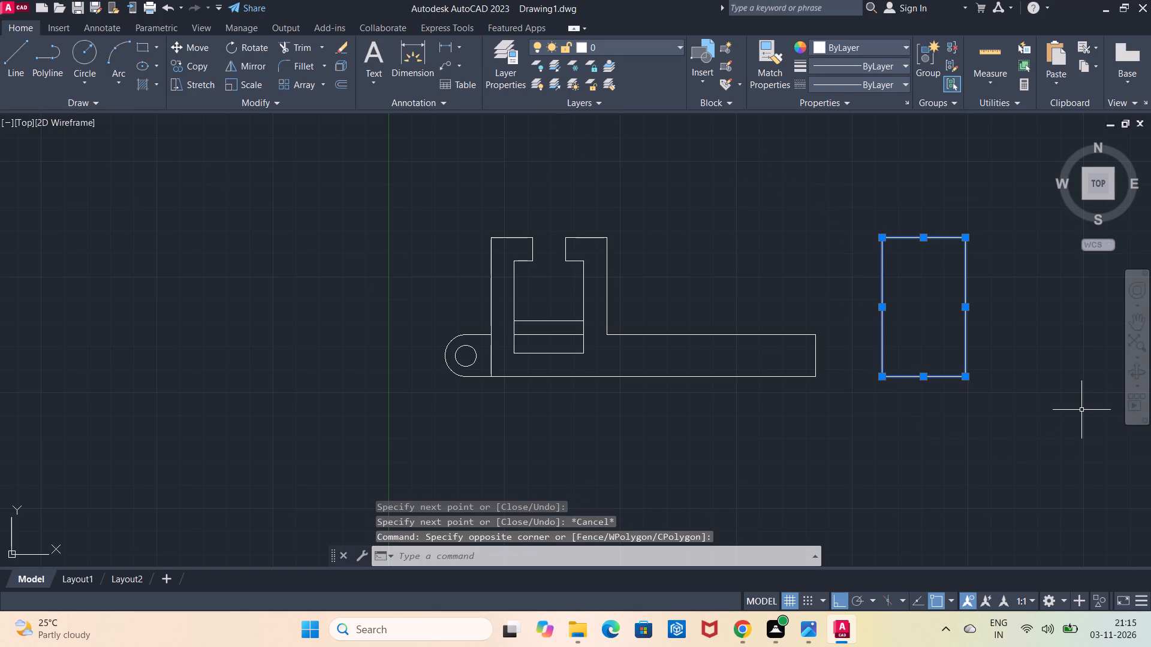
pyautogui.scroll(-1, 1081, 410)
pyautogui.moveTo(1081, 410); pyautogui.dragTo(823, 456, button='middle')
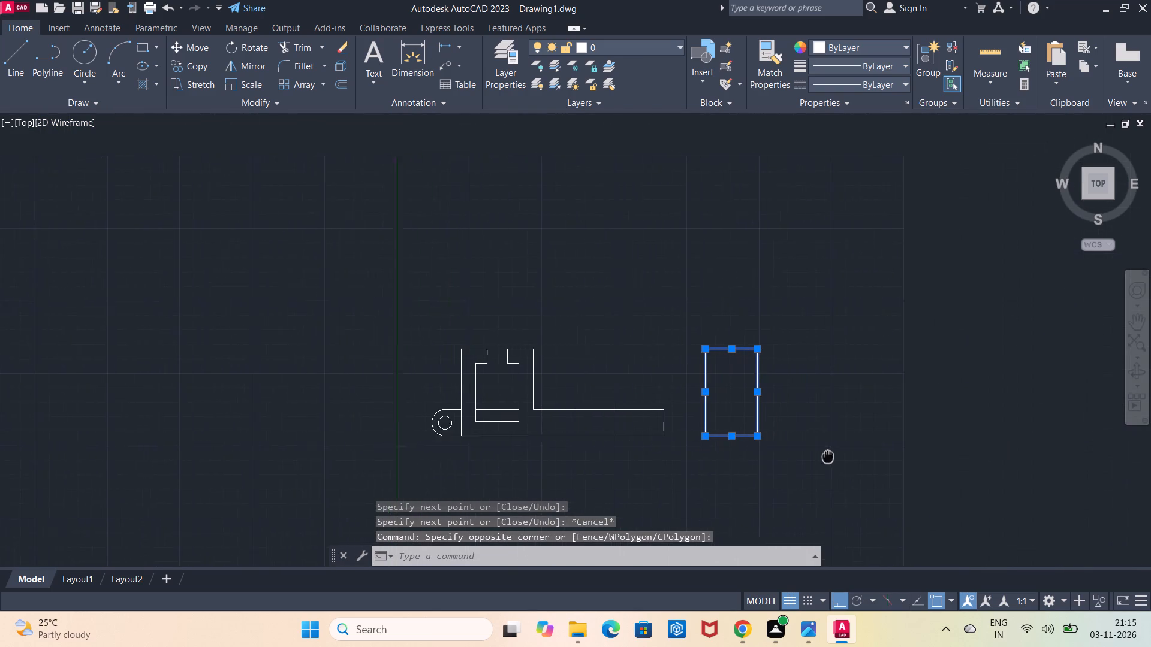
pyautogui.moveTo(823, 456); pyautogui.dragTo(819, 455, button='middle')
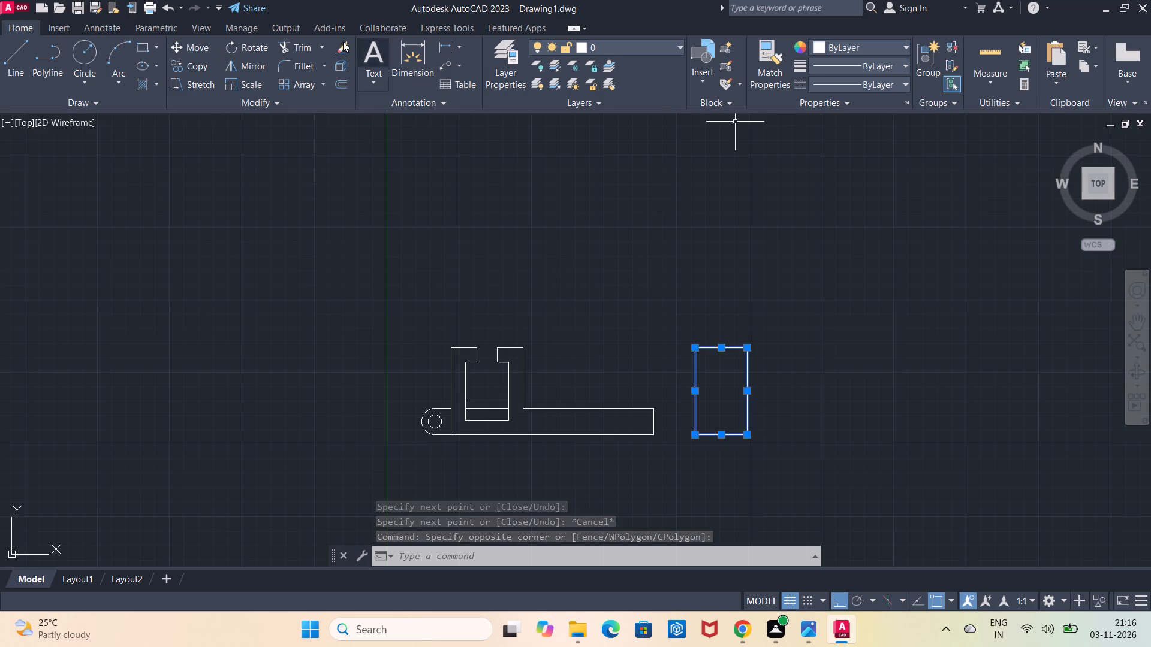
pyautogui.click(191, 55)
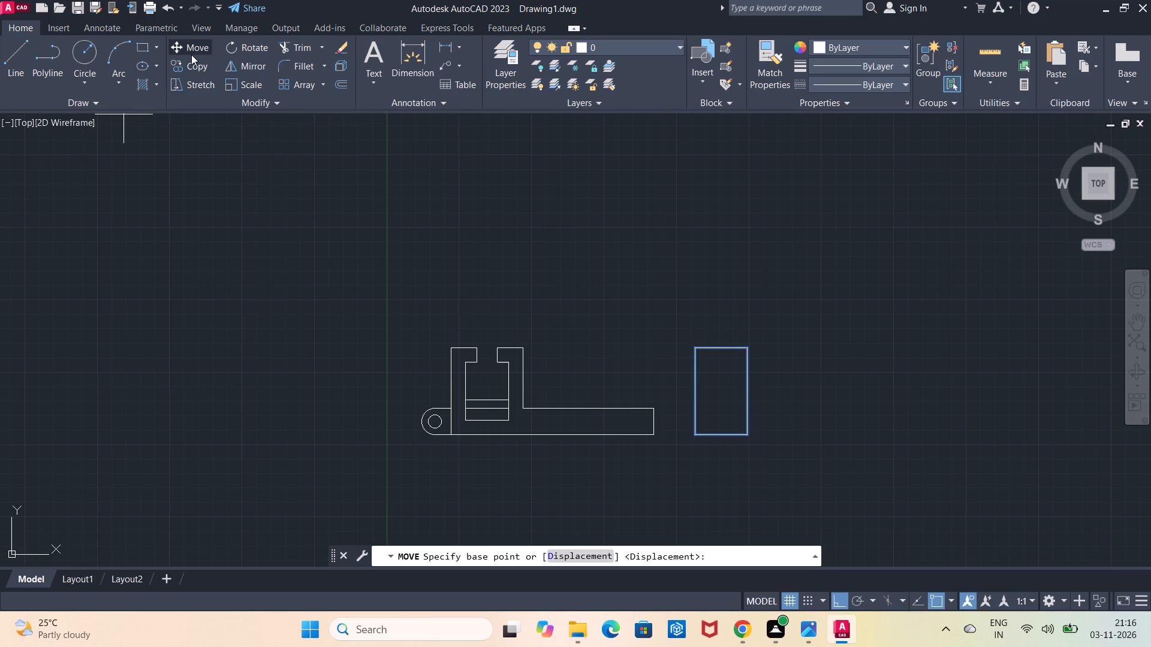
pyautogui.click(729, 393)
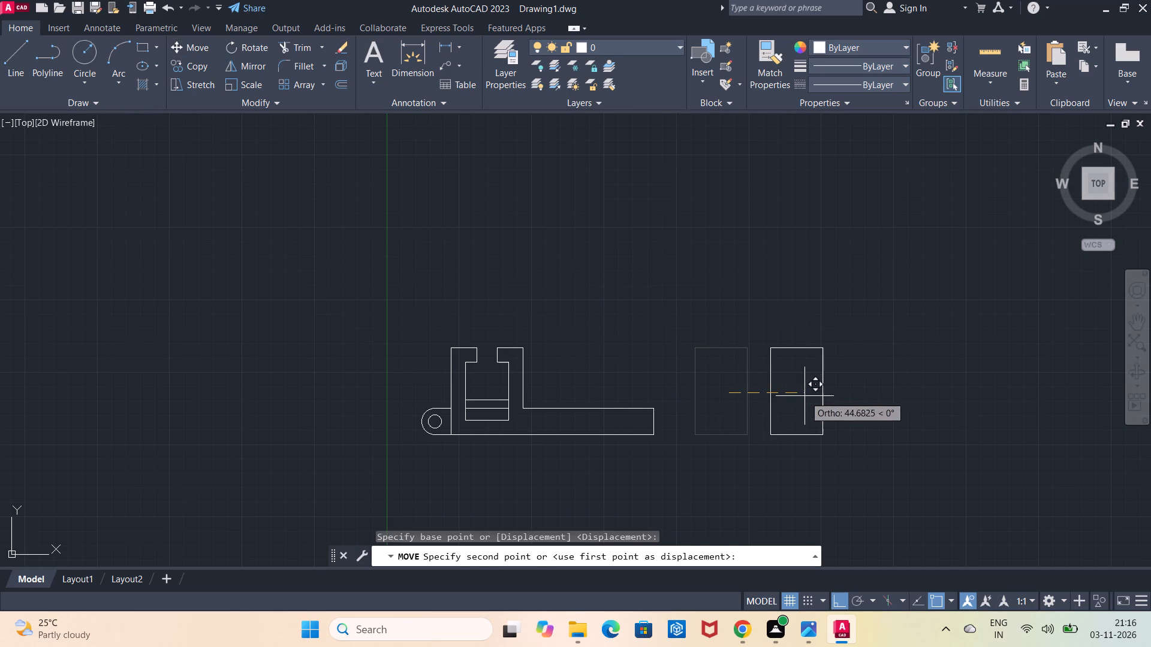
pyautogui.click(854, 400)
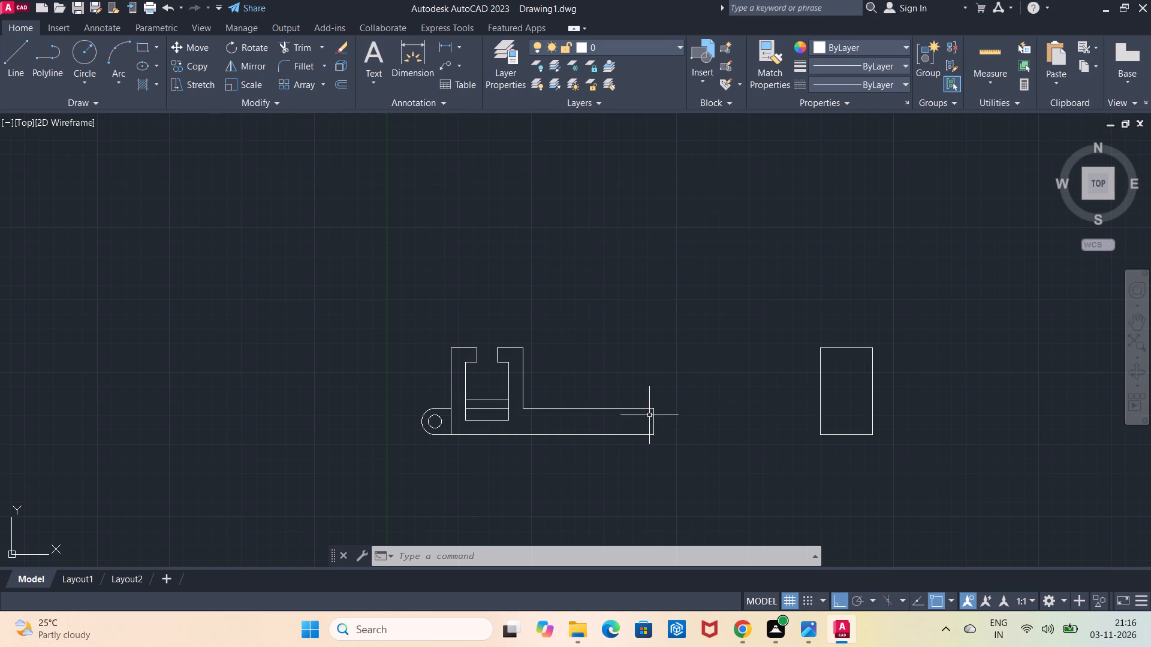
# Draw a rectangle 30 wide and 75 high from lines below the base profile, aligned with the cavity's side walls.
pyautogui.moveTo(592, 449); pyautogui.dragTo(658, 255, button='middle')
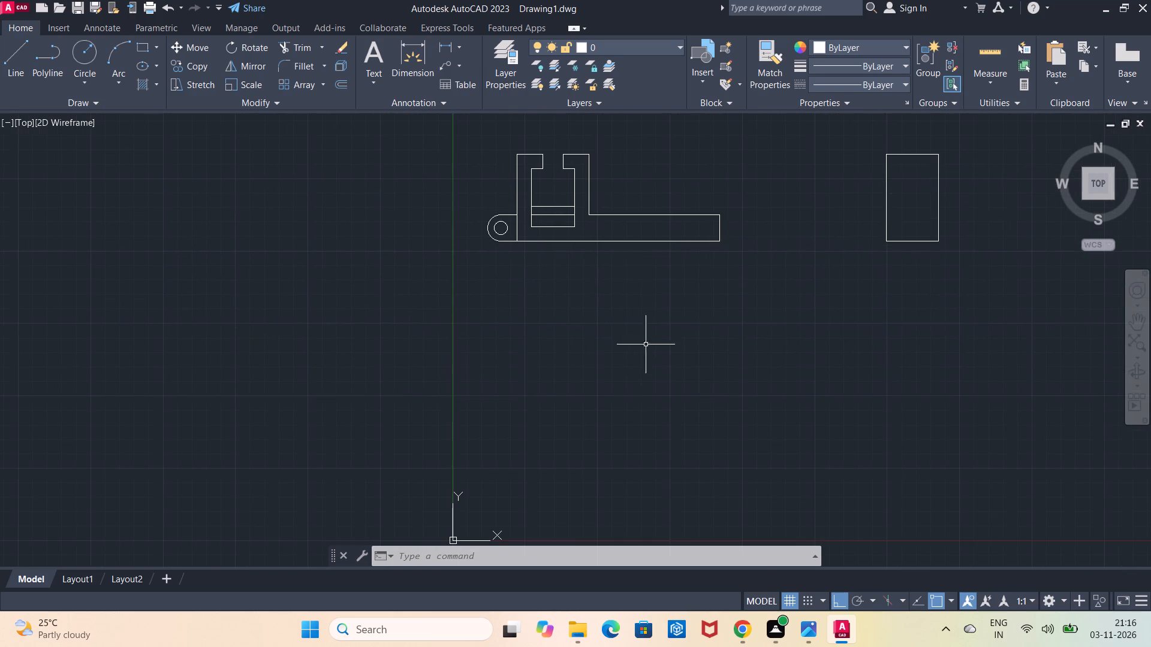
pyautogui.scroll(1, 633, 375)
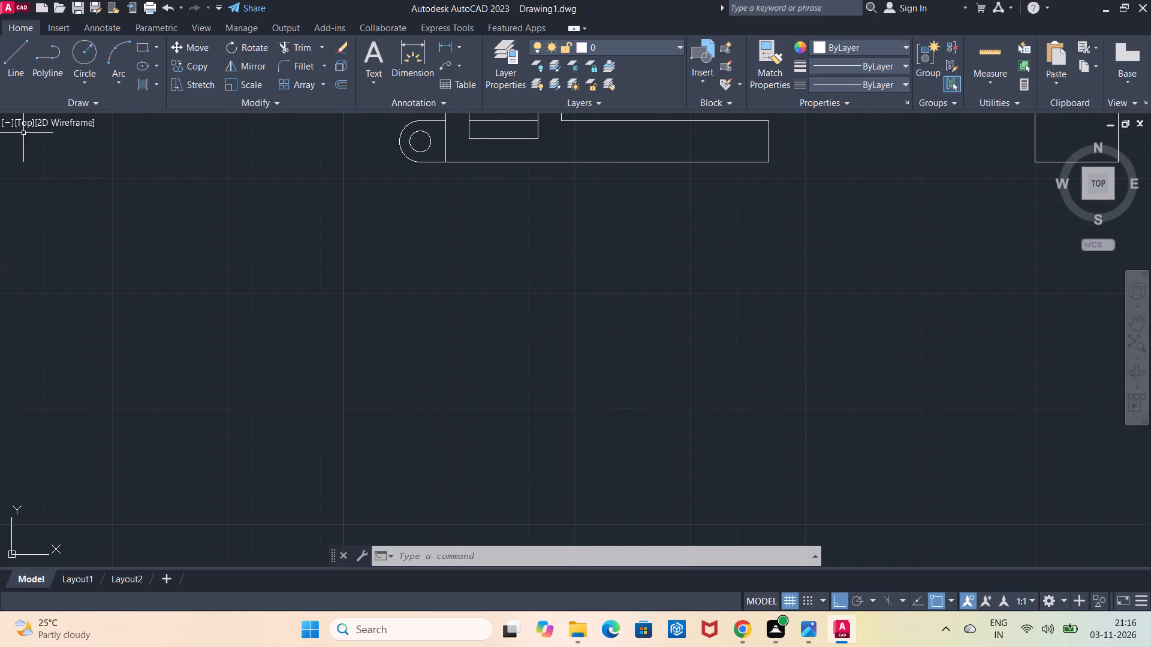
pyautogui.click(24, 71)
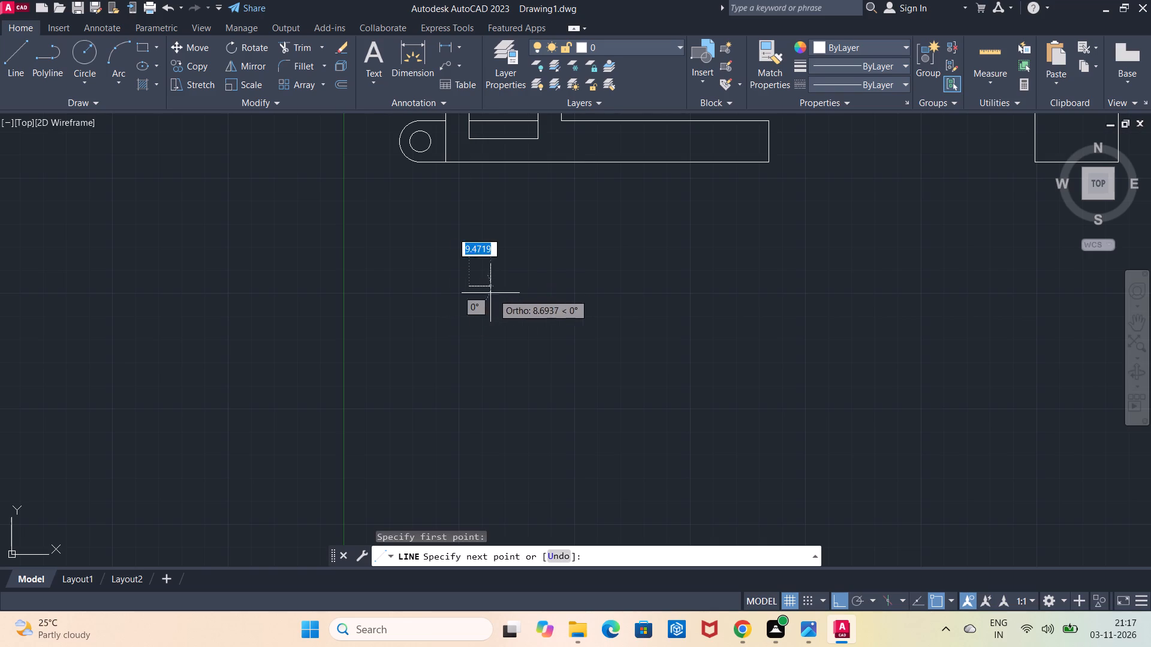
pyautogui.write('30')
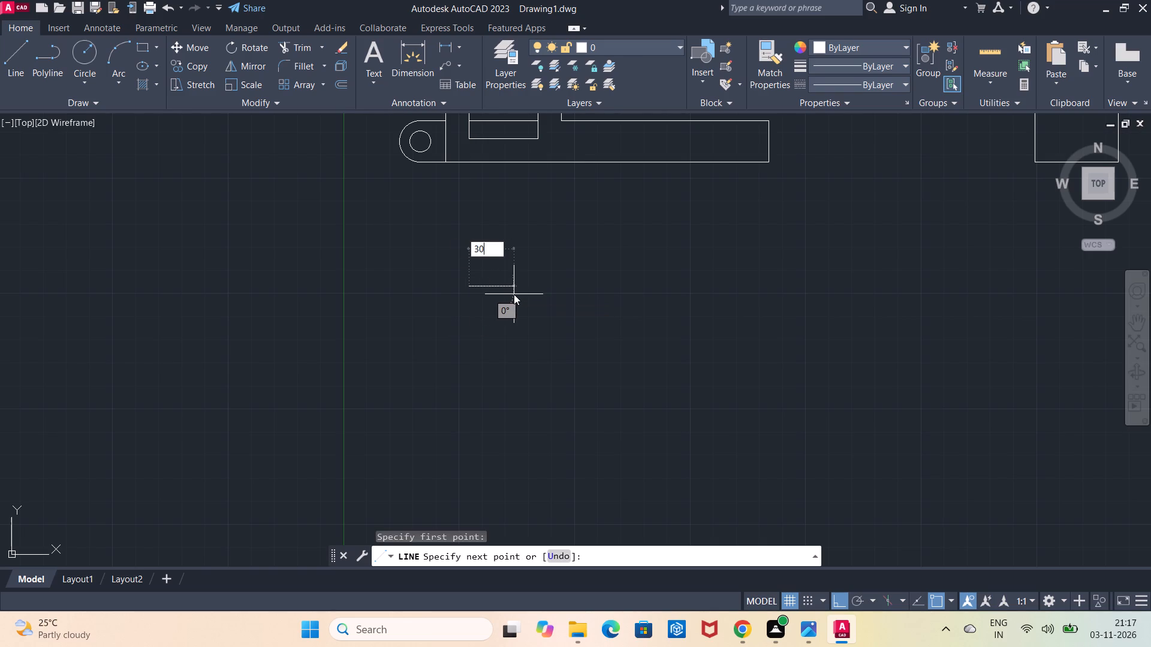
pyautogui.press('Return')
pyautogui.press('Escape')
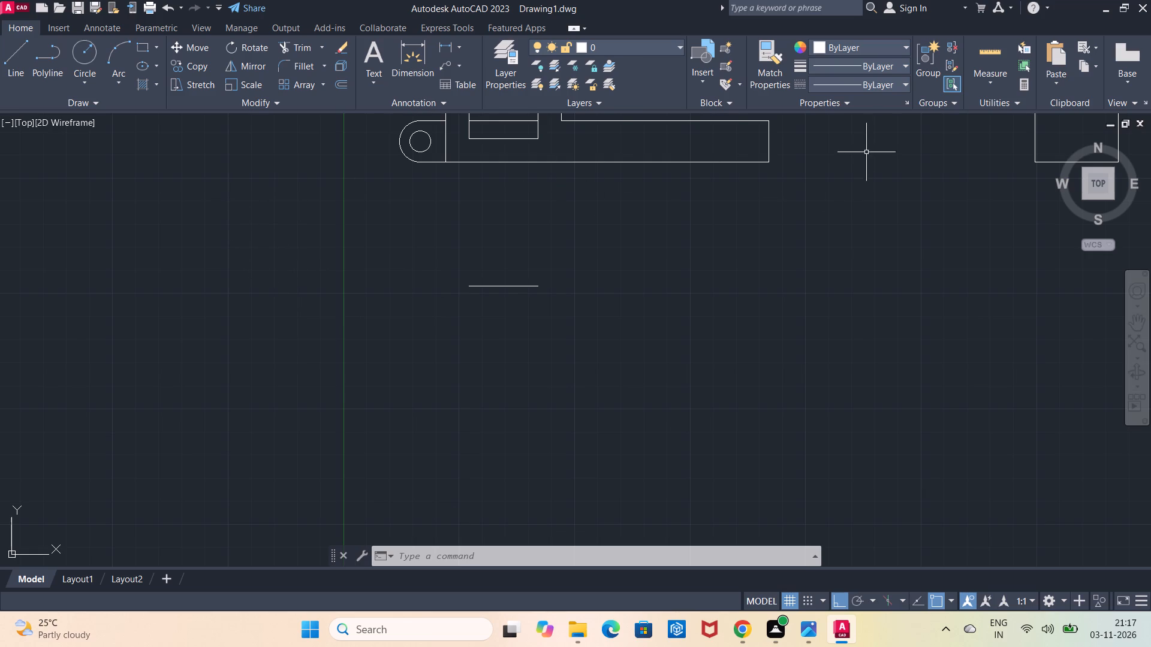
pyautogui.click(20, 78)
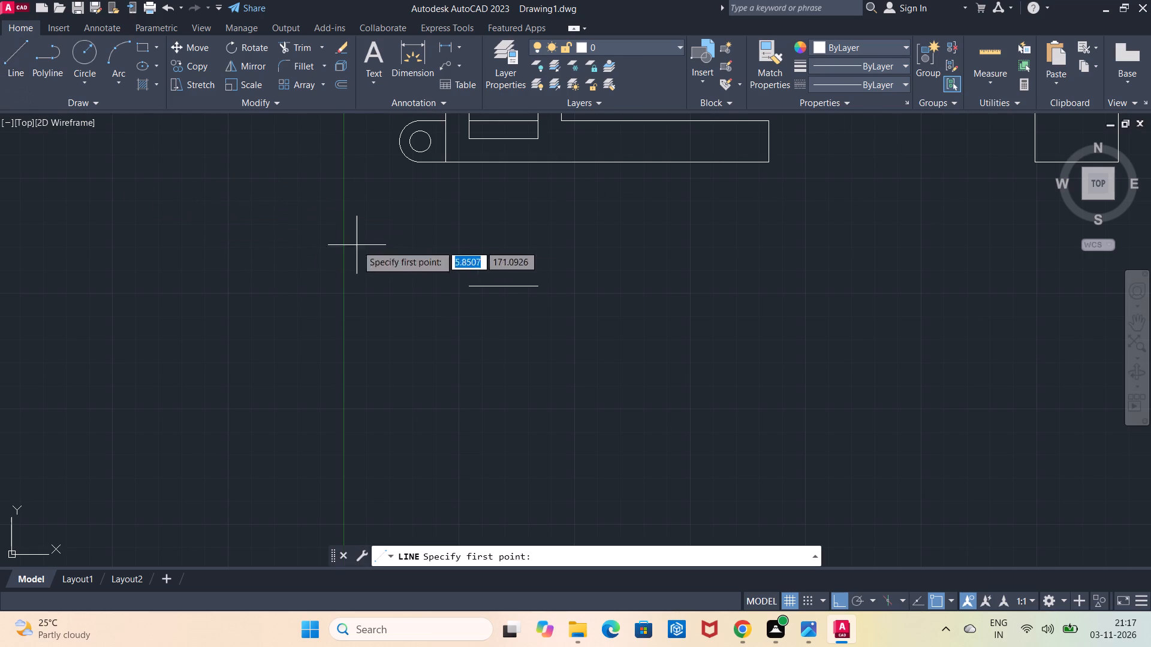
pyautogui.click(470, 284)
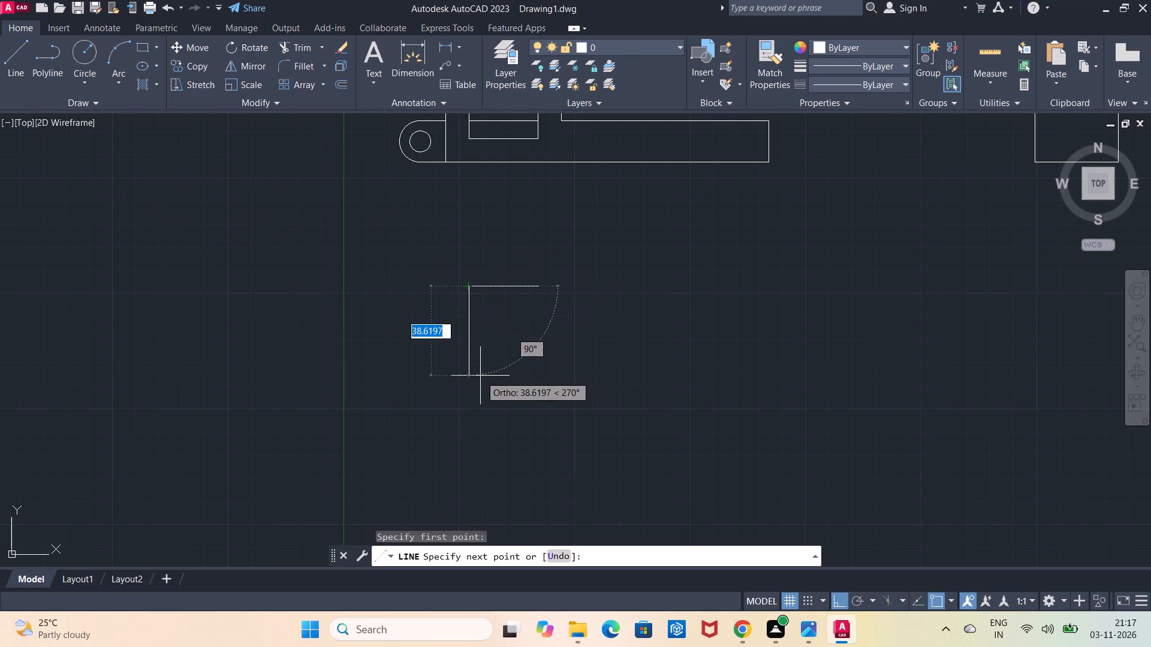
pyautogui.write('75')
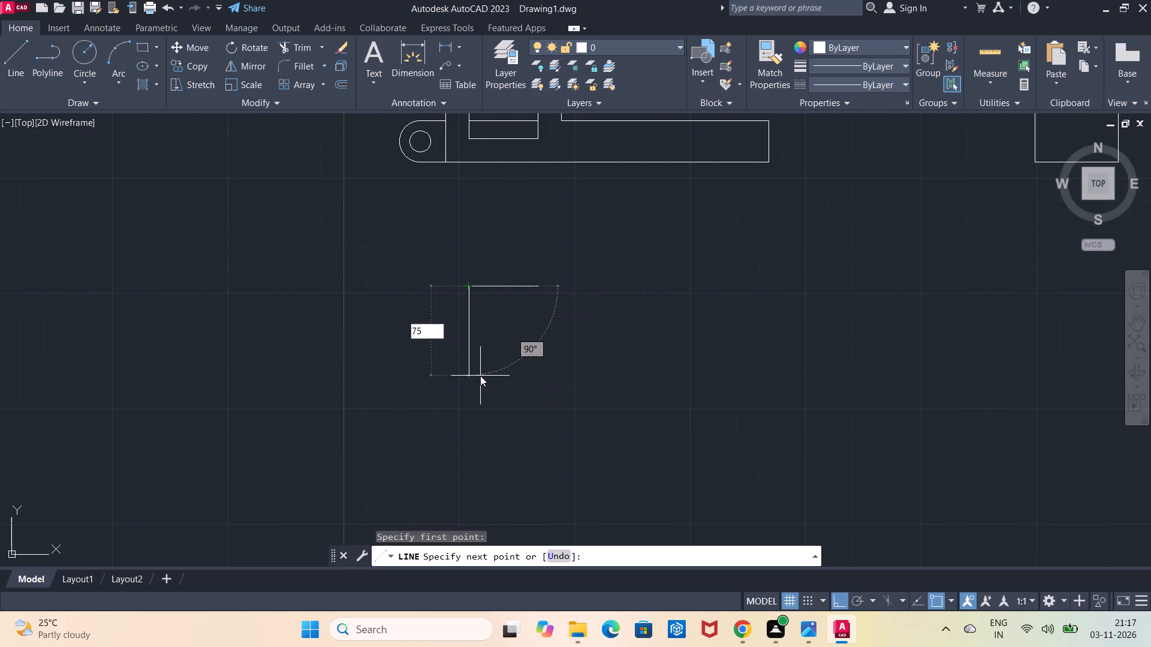
pyautogui.press('Return')
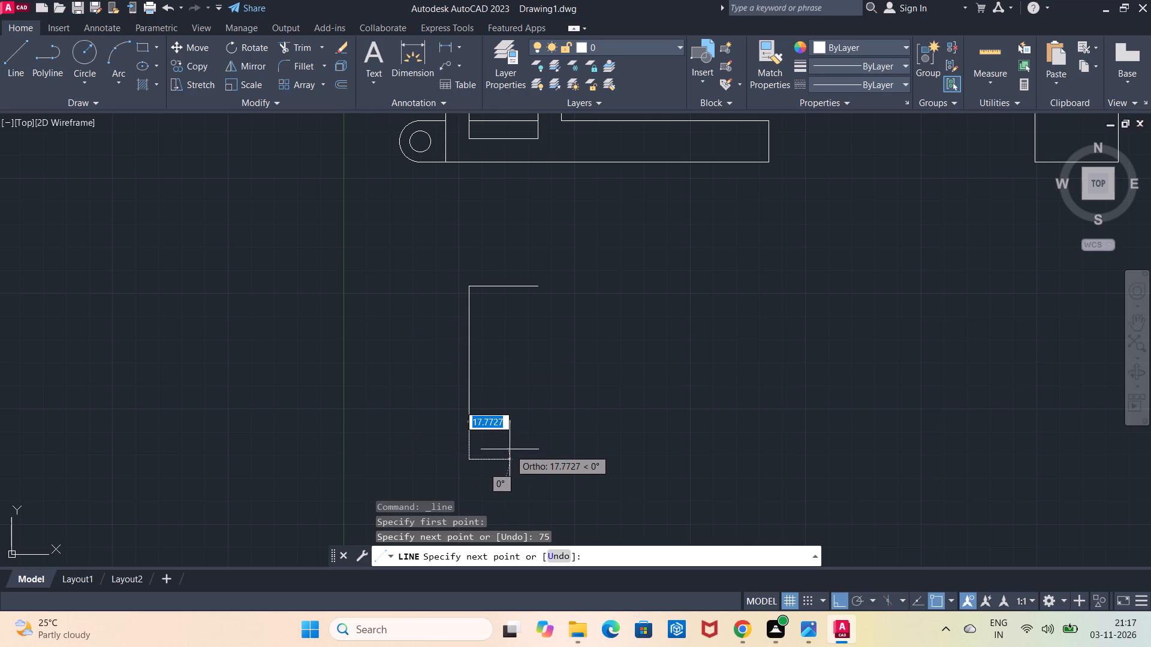
pyautogui.write('30')
pyautogui.press('Return')
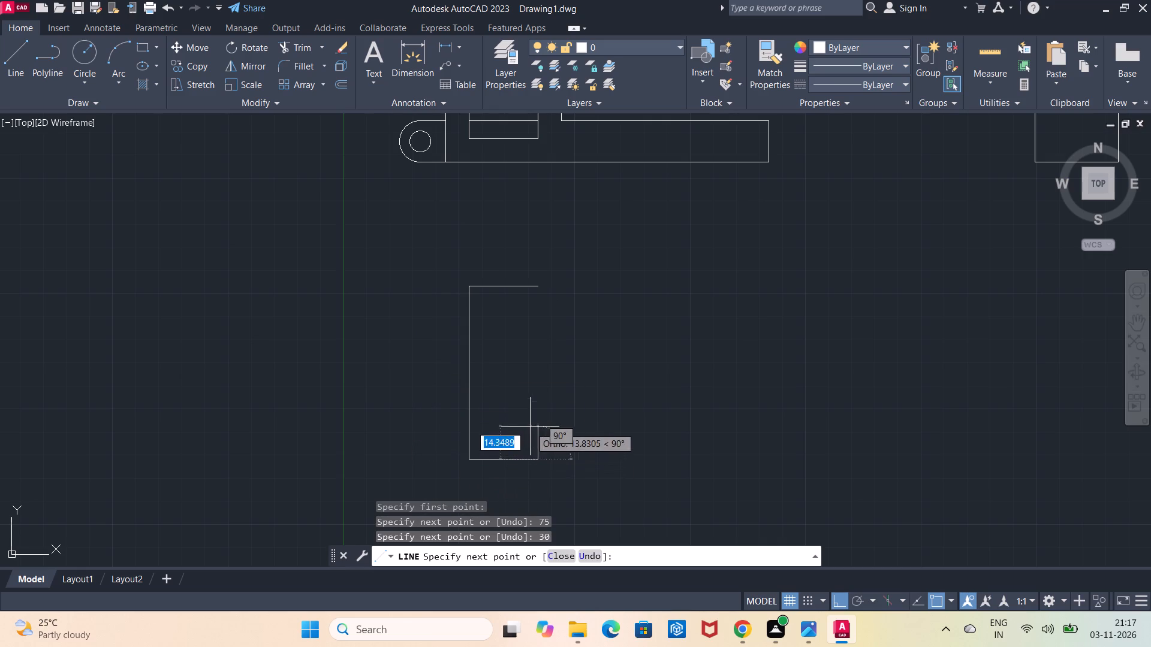
pyautogui.click(537, 286)
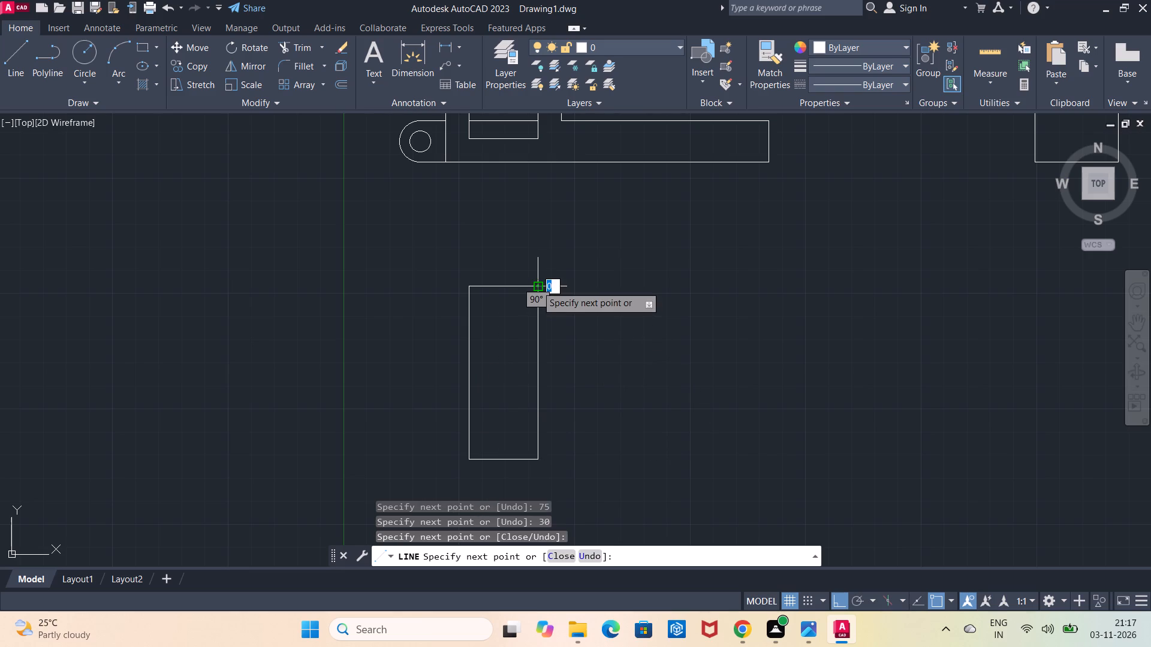
pyautogui.press('Escape')
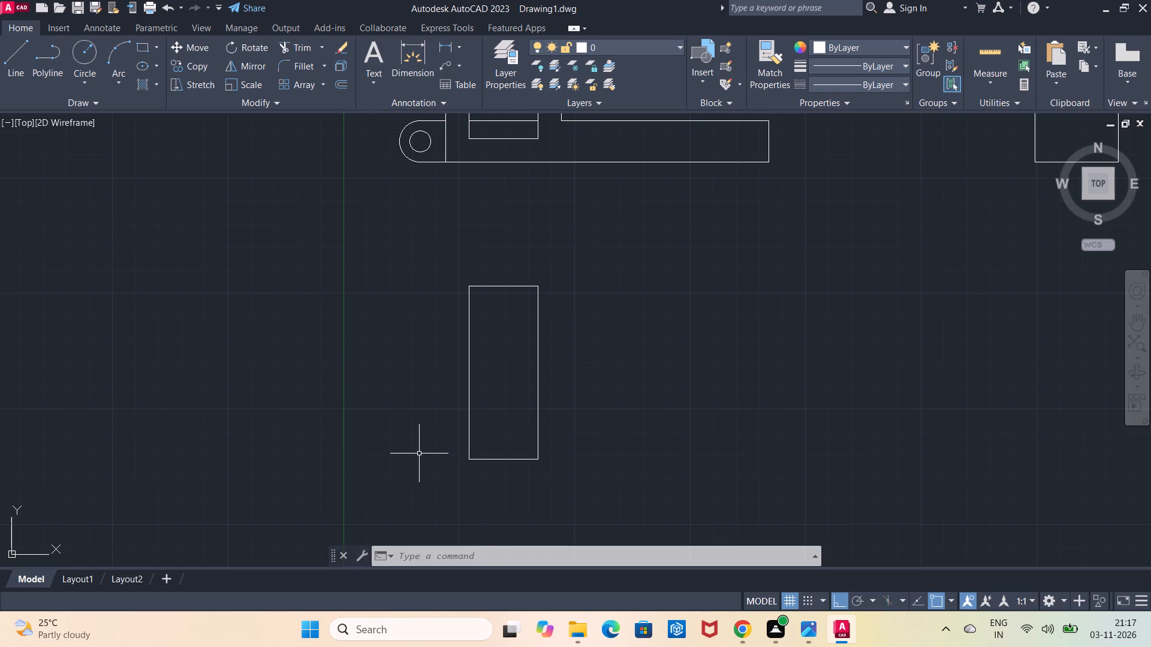
# Measure the horizontal distance from the cavity's lower-left corner to the rounded left end with a linear dimension, without placing it.
pyautogui.scroll(-1, 462, 419)
pyautogui.moveTo(462, 419); pyautogui.dragTo(466, 448, button='middle')
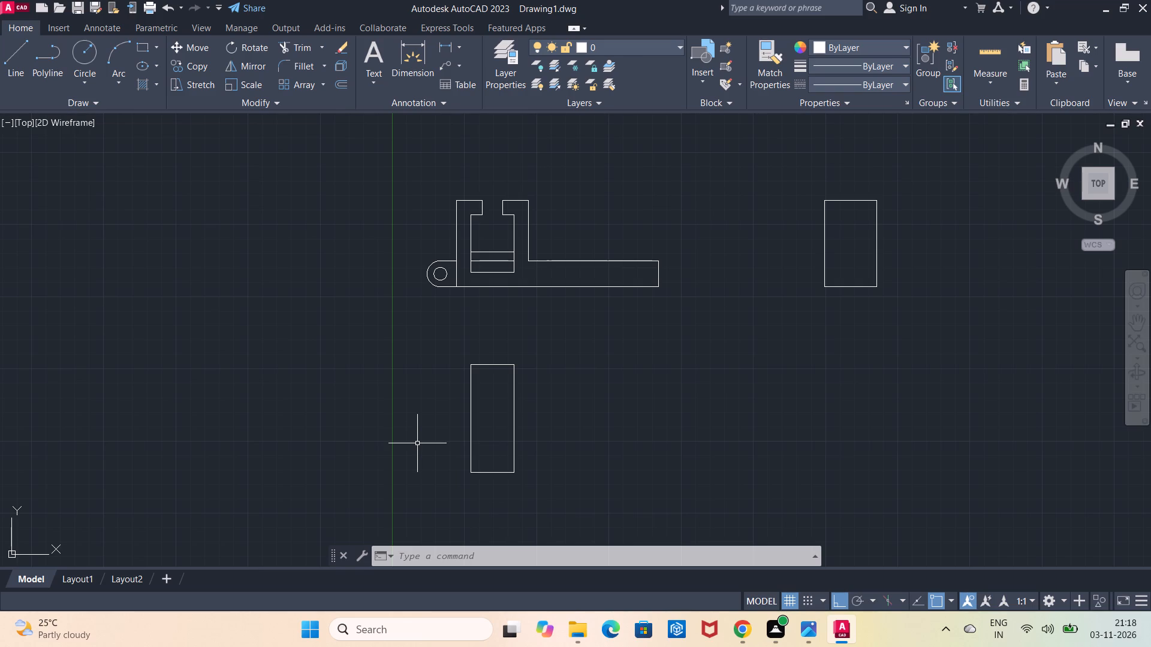
pyautogui.scroll(2, 456, 356)
pyautogui.moveTo(456, 356); pyautogui.dragTo(466, 479, button='middle')
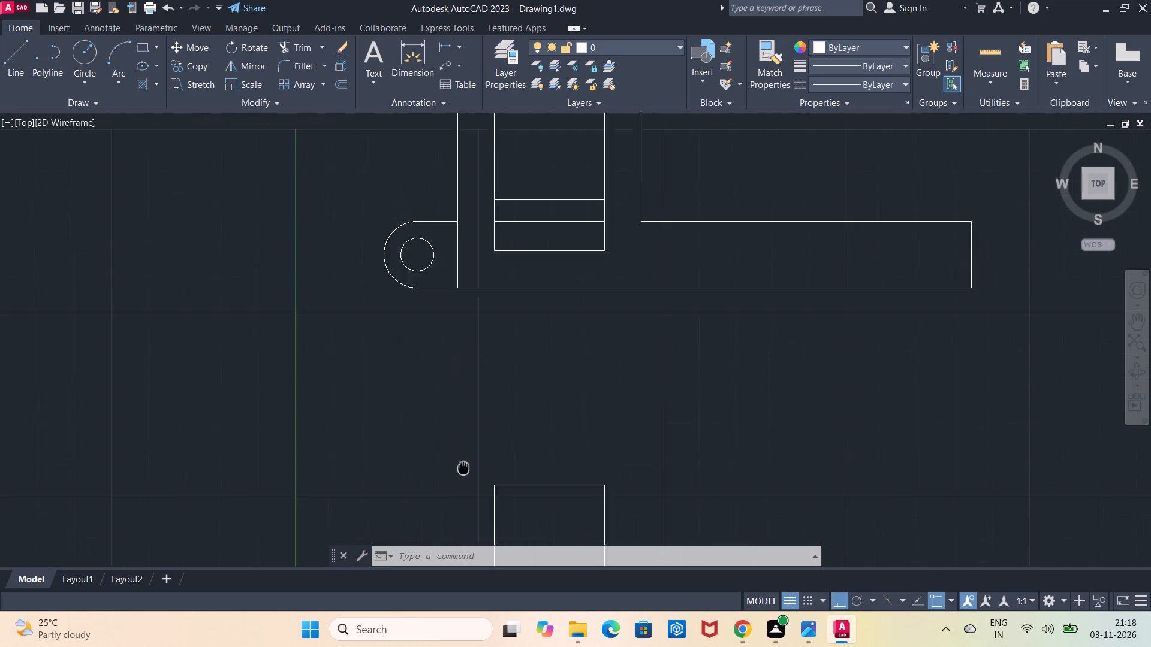
pyautogui.moveTo(466, 479); pyautogui.dragTo(476, 520, button='middle')
pyautogui.click(448, 46)
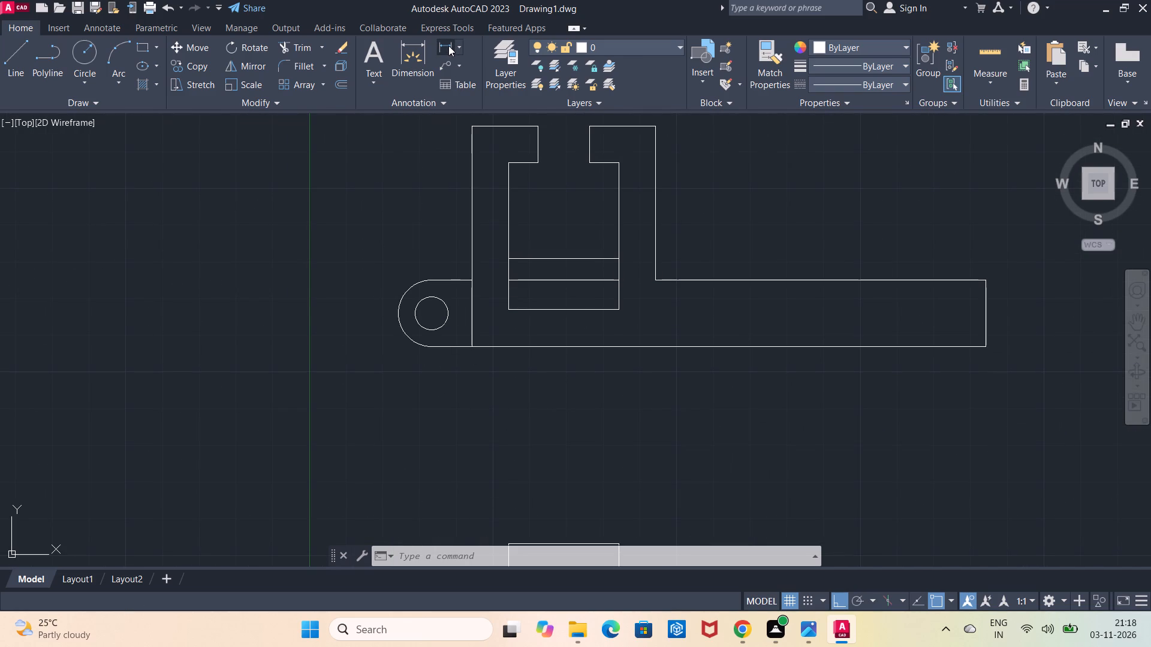
pyautogui.click(507, 306)
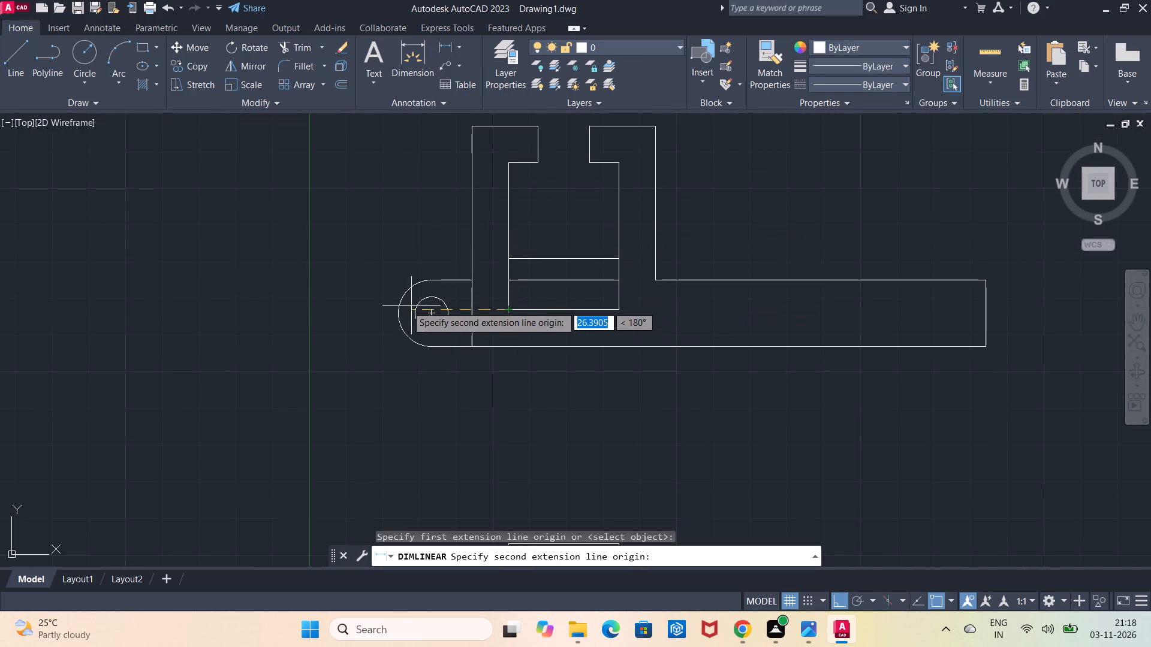
pyautogui.click(395, 315)
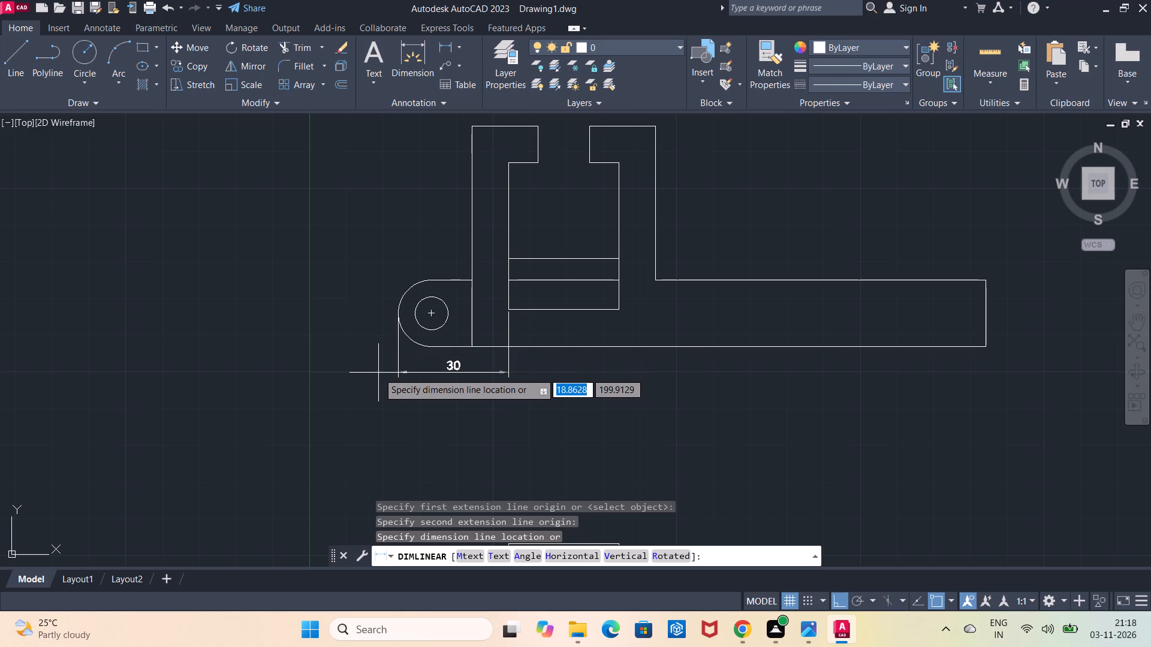
pyautogui.scroll(-2, 378, 373)
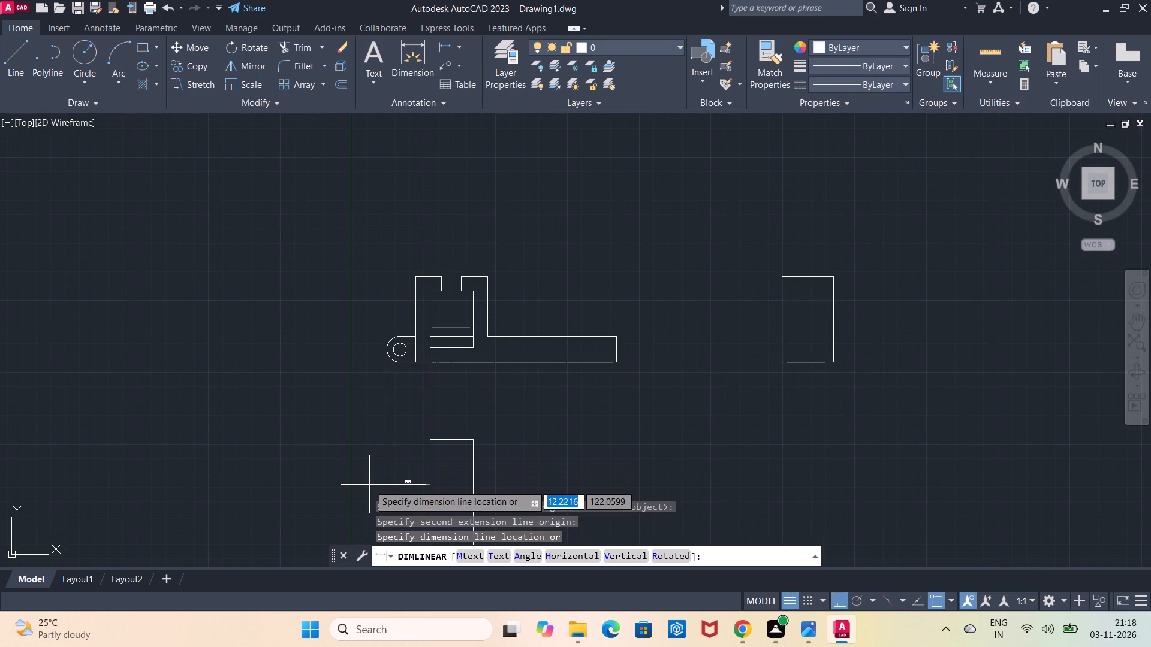
pyautogui.press('Escape')
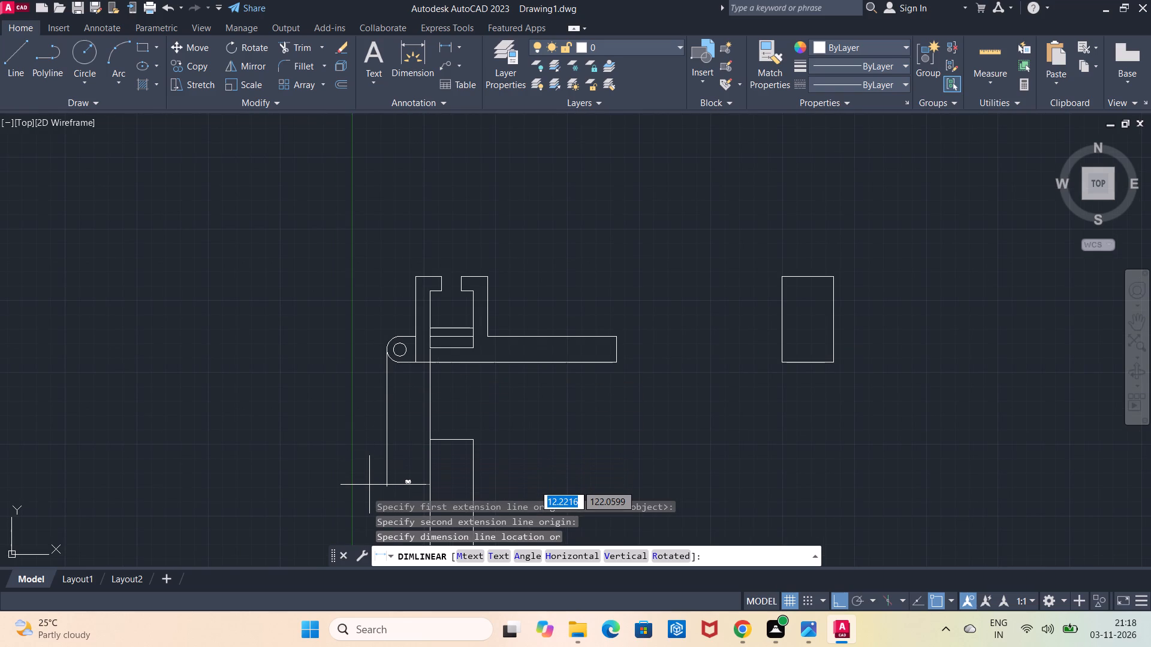
# Add a centerline midway between the bottom and top edges of the 30 by 75 rectangle.
pyautogui.scroll(1, 471, 431)
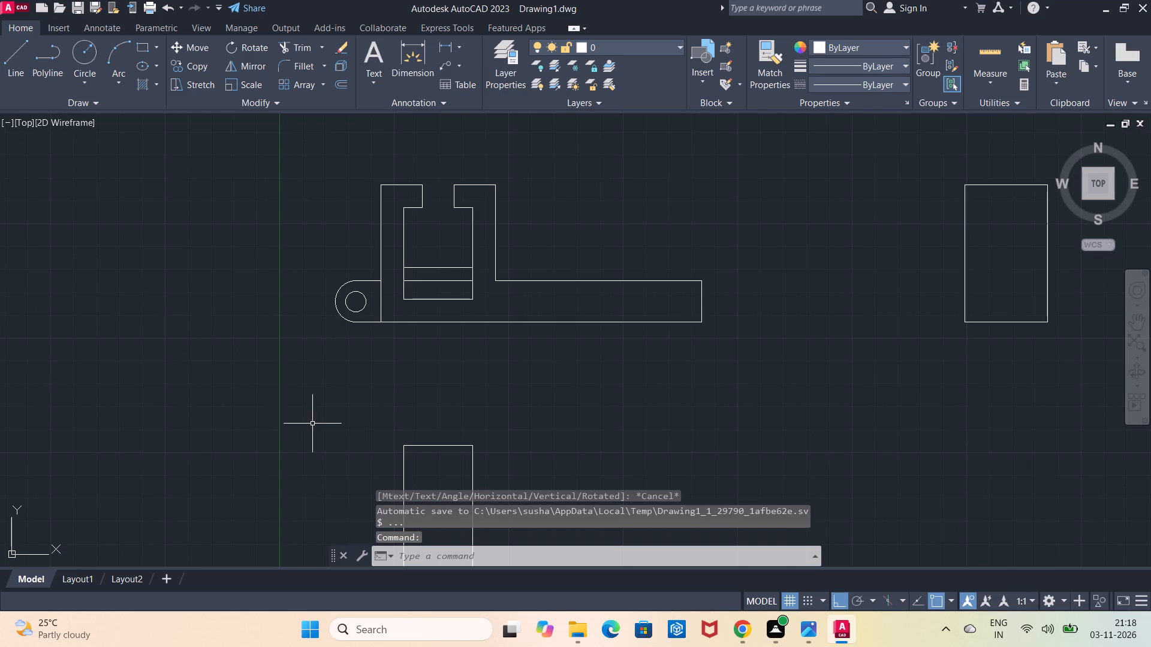
pyautogui.moveTo(318, 425); pyautogui.dragTo(393, 244, button='middle')
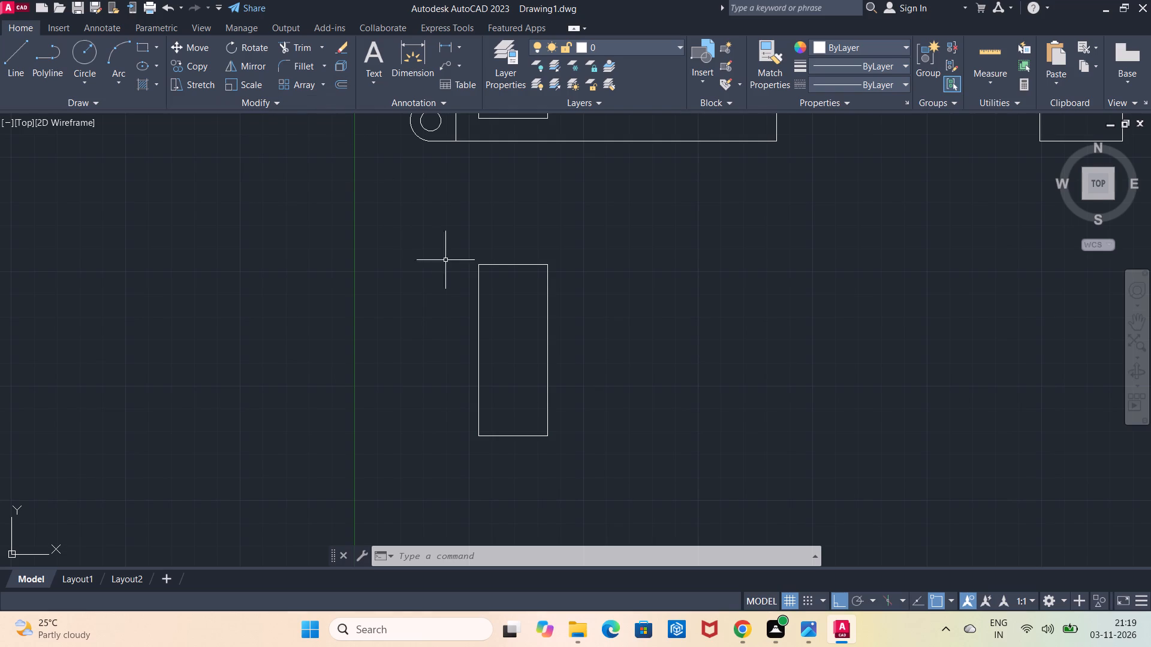
pyautogui.write('cl')
pyautogui.press('Return')
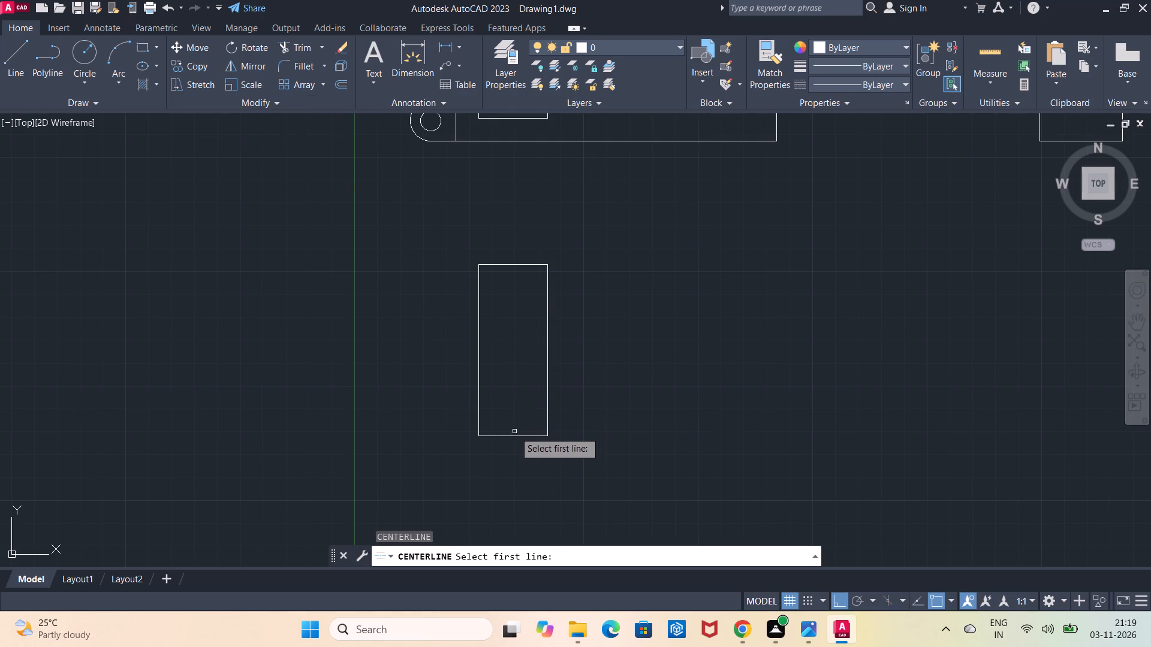
pyautogui.click(513, 438)
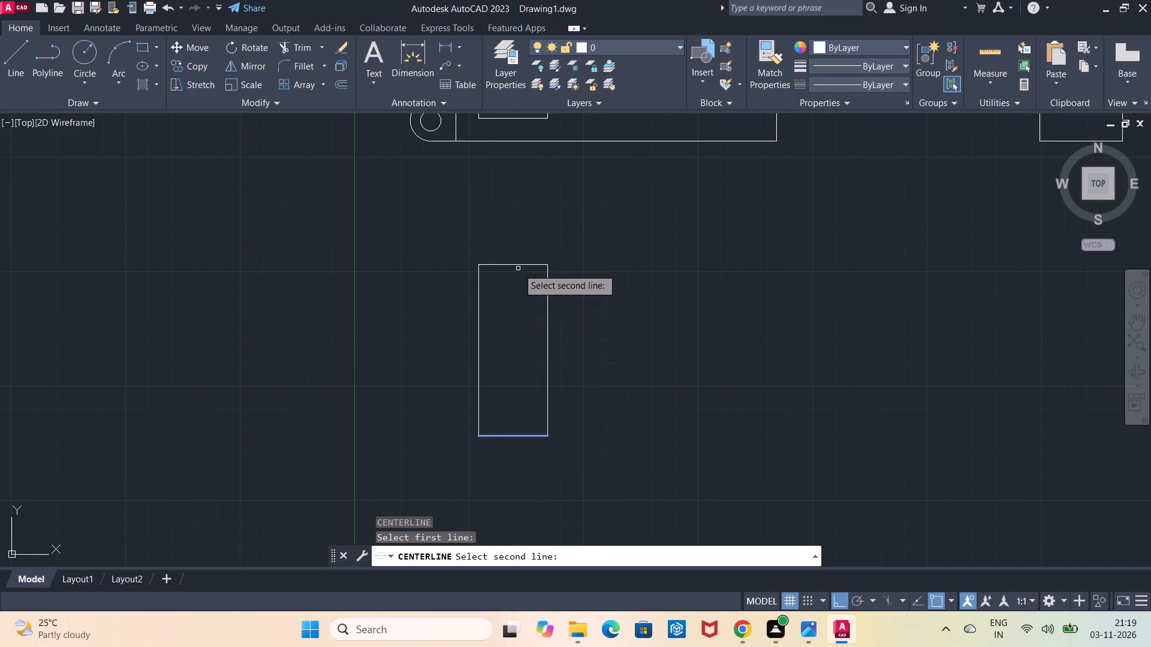
pyautogui.click(518, 264)
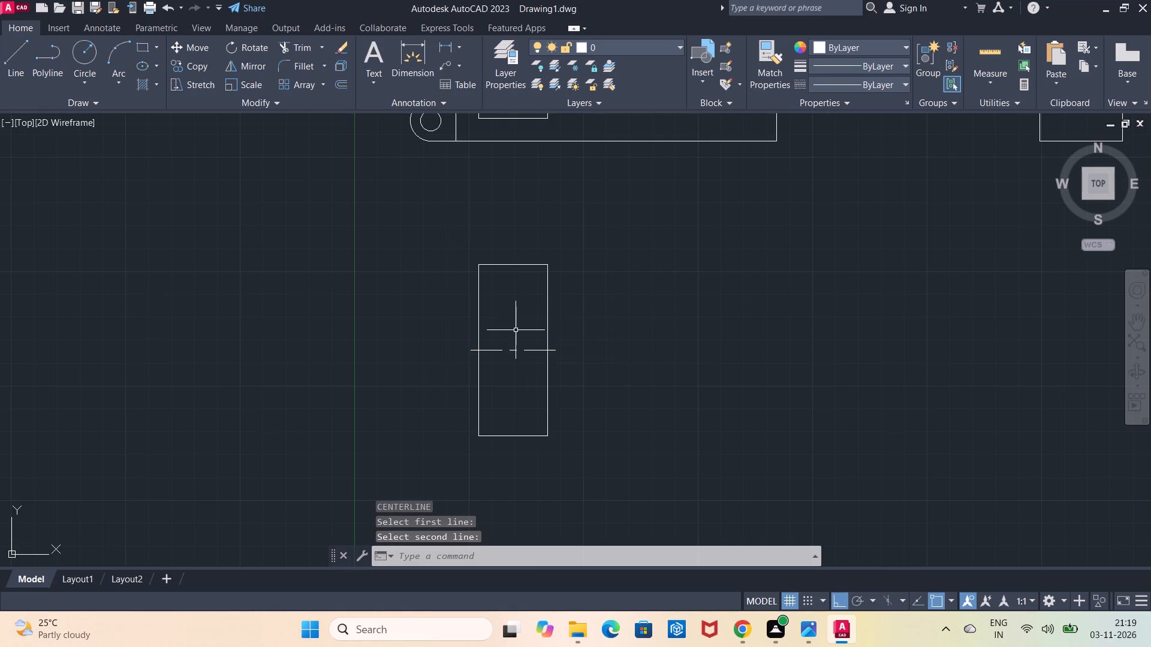
pyautogui.press('Escape')
# Explode the horizontal centerline across the 30 by 75 rectangle.
pyautogui.scroll(1, 524, 367)
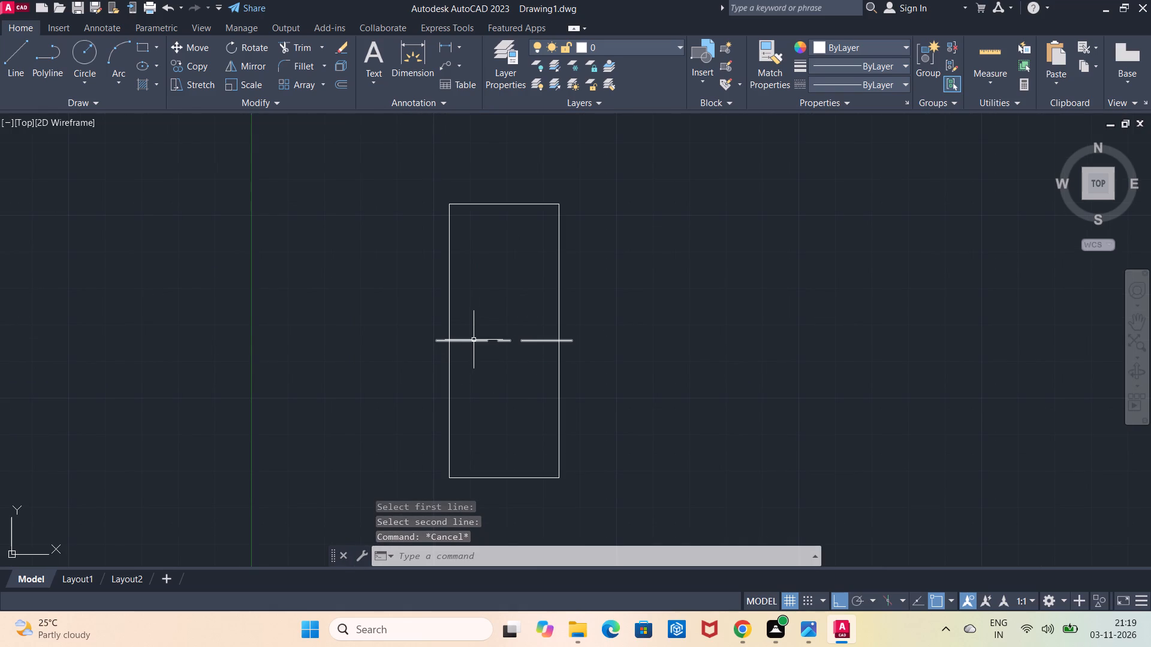
pyautogui.click(487, 340)
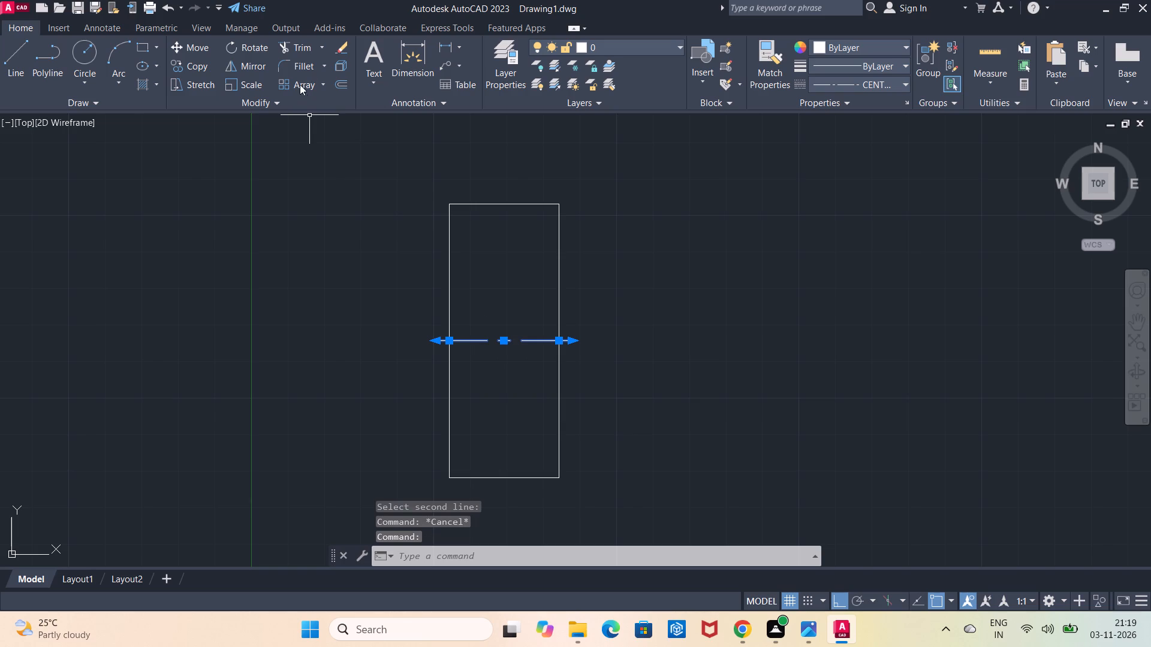
pyautogui.click(335, 65)
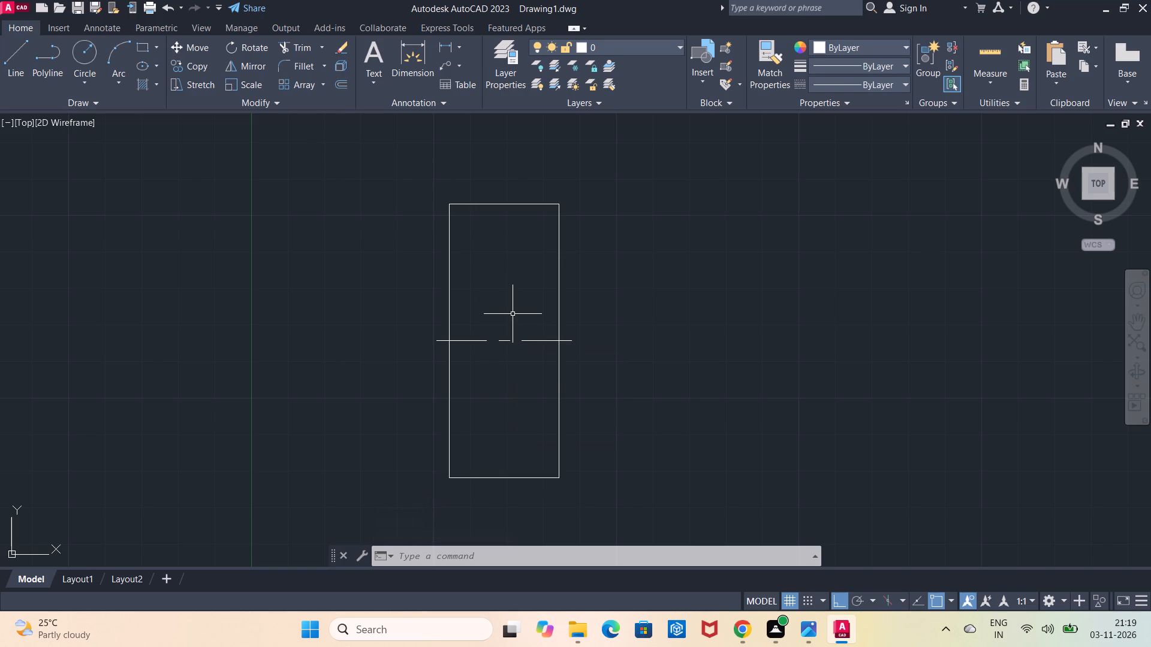
# Offset the exploded horizontal centerline by 18 both upward and downward inside the 30 by 75 rectangle.
pyautogui.scroll(-1, 513, 314)
pyautogui.click(347, 87)
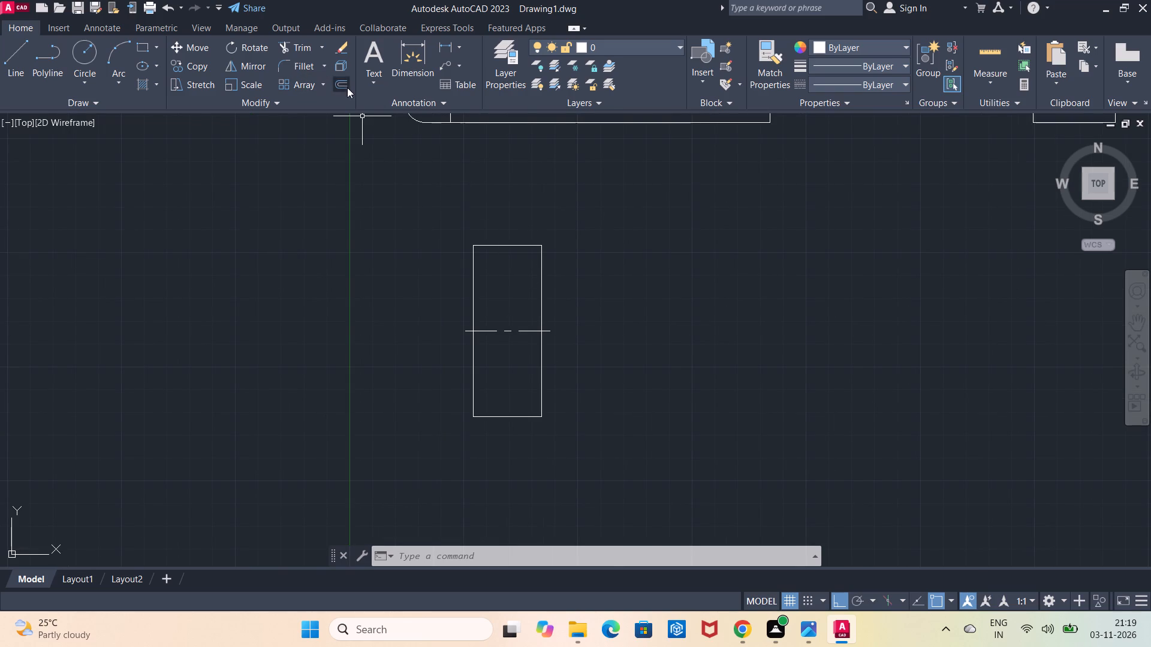
pyautogui.click(505, 329)
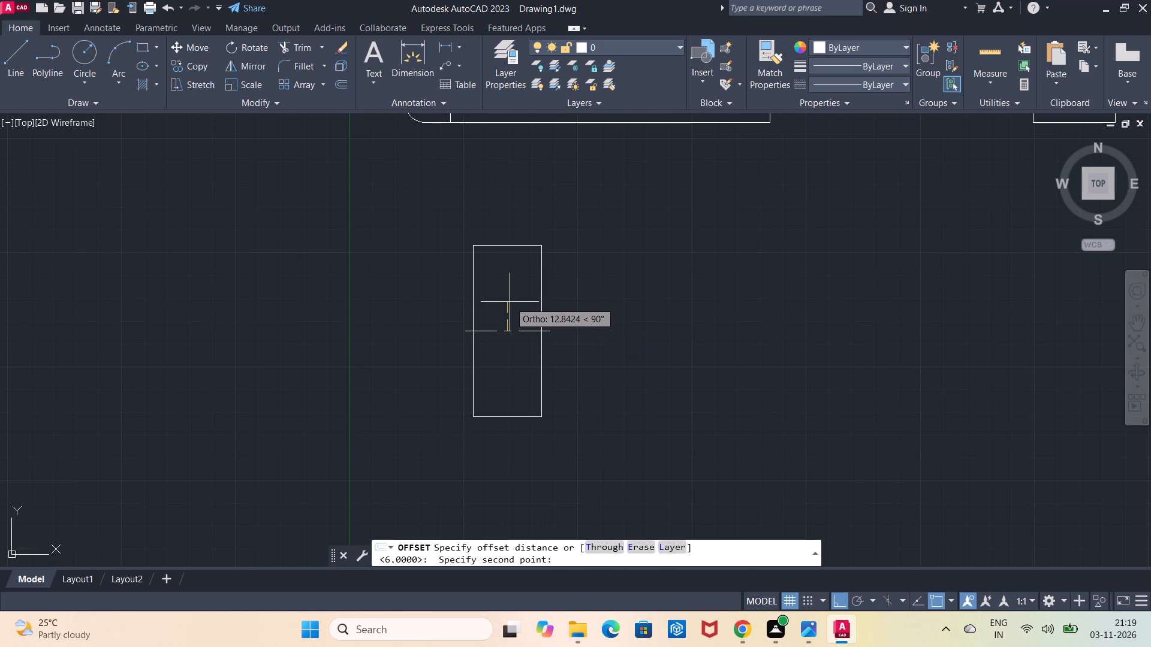
pyautogui.write('18')
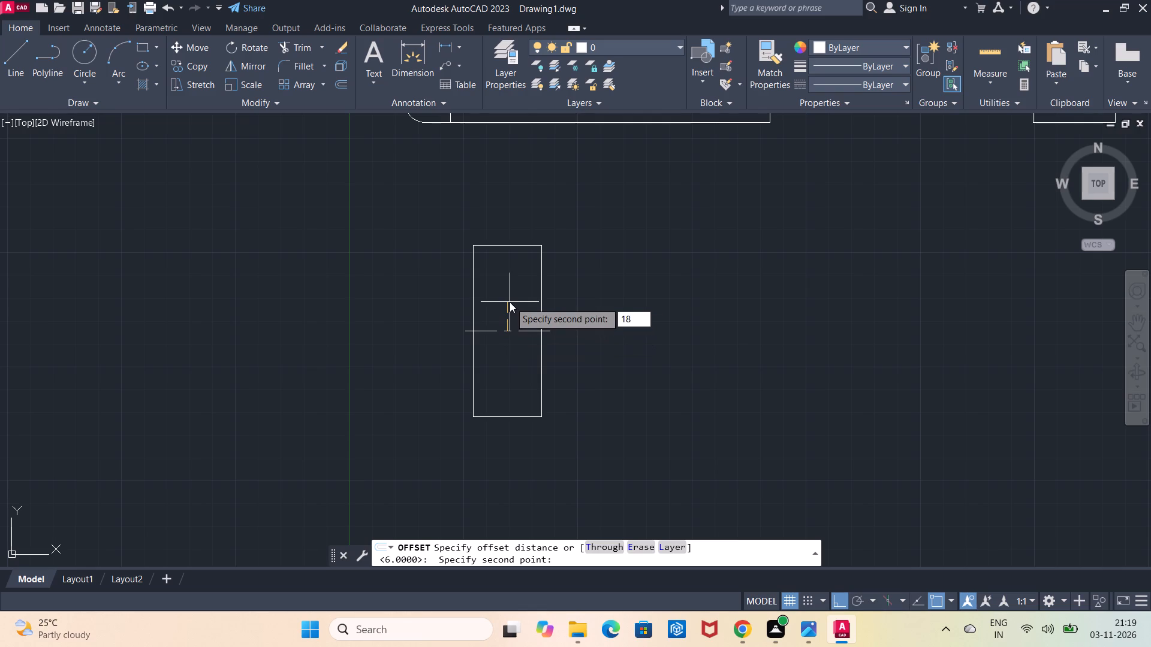
pyautogui.press('Return')
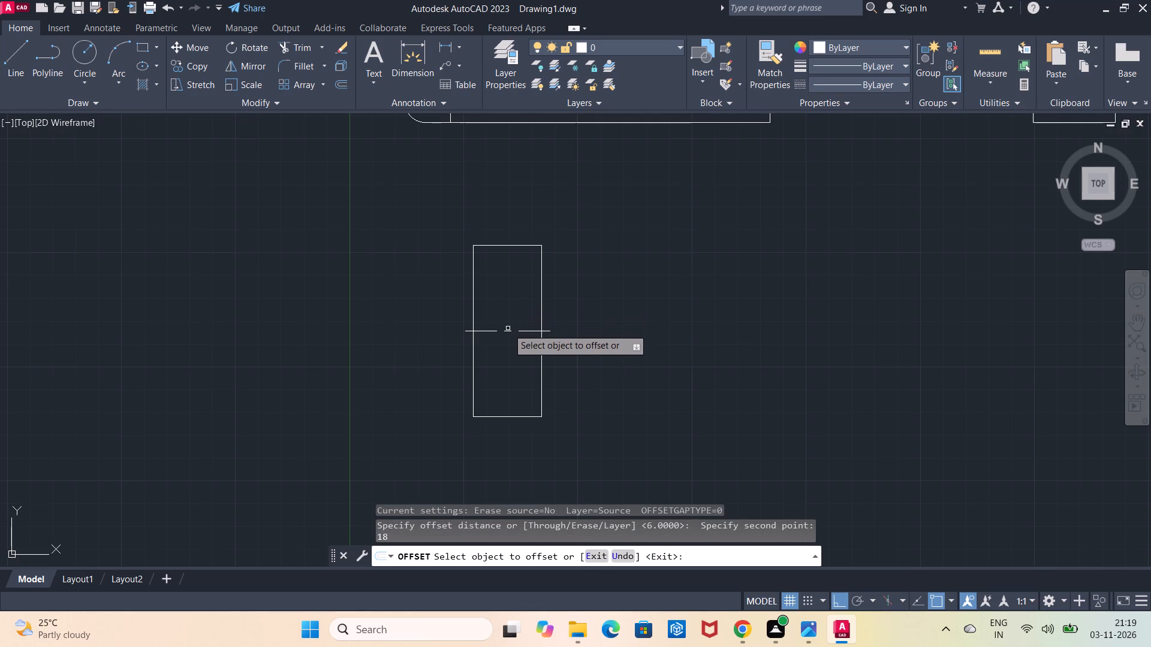
pyautogui.click(508, 329)
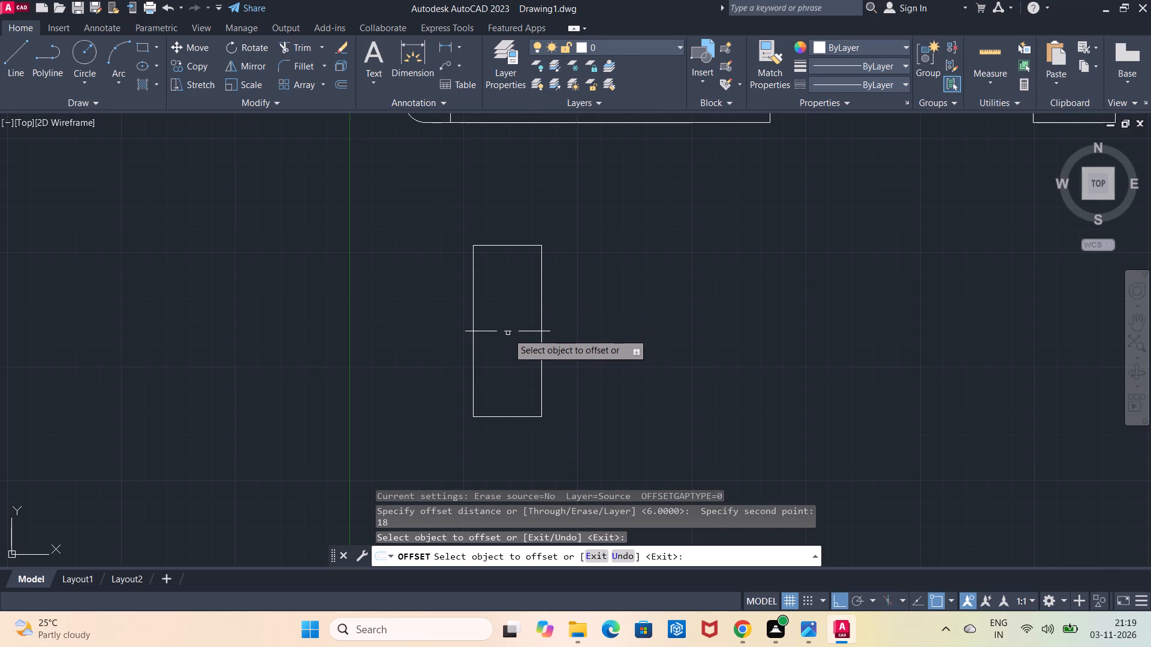
pyautogui.click(508, 330)
pyautogui.click(509, 318)
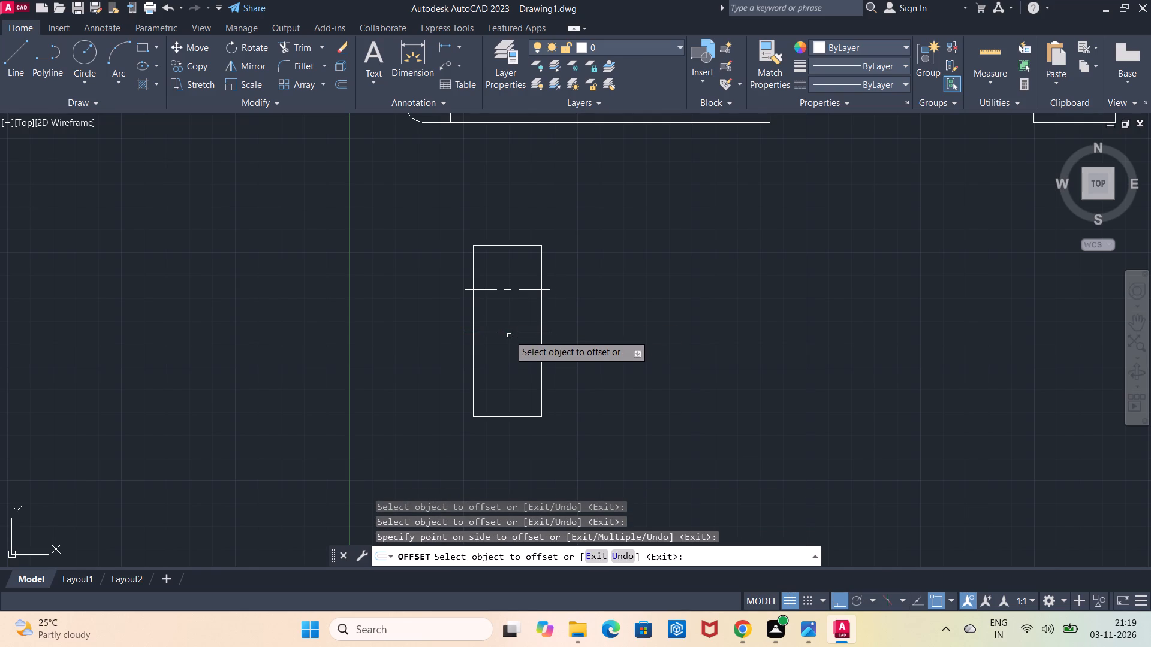
pyautogui.click(510, 331)
pyautogui.click(506, 356)
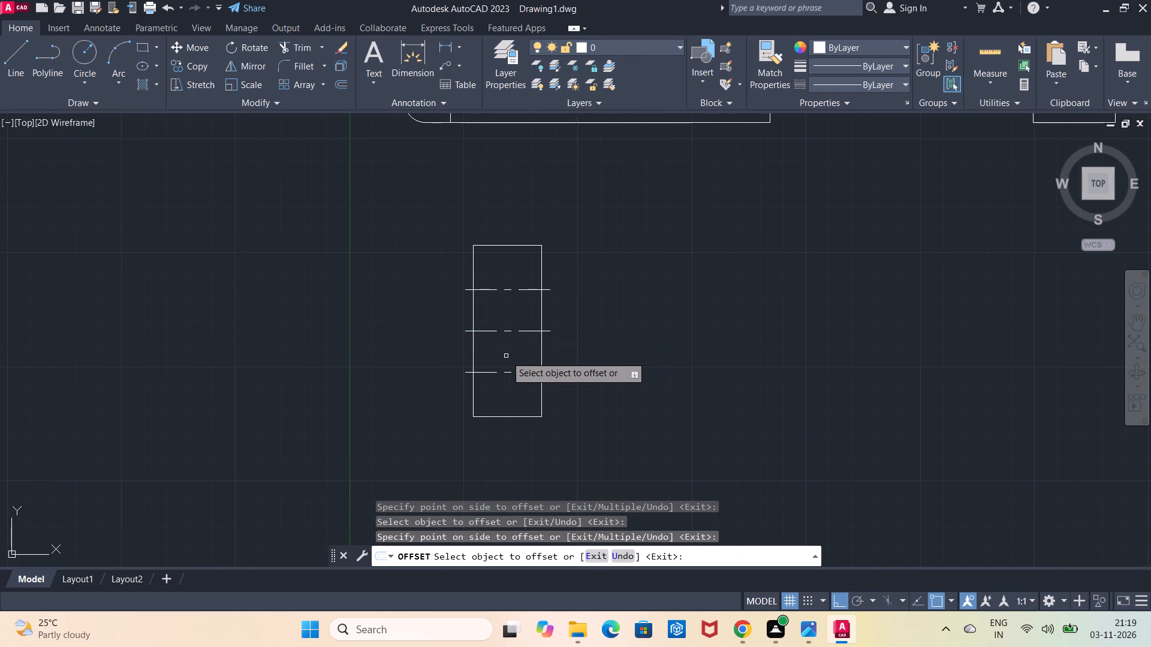
pyautogui.press('Escape')
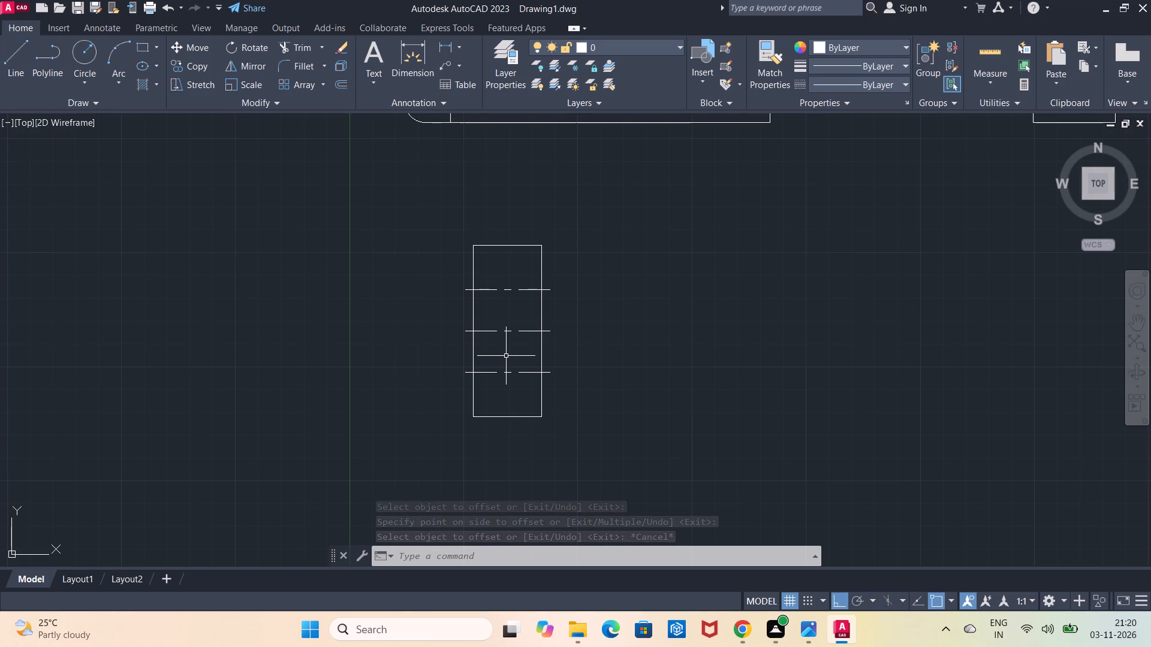
# Trim away the parts of the three horizontal center lines inside the rectangle, leaving short stubs outside its sides.
pyautogui.scroll(1, 505, 356)
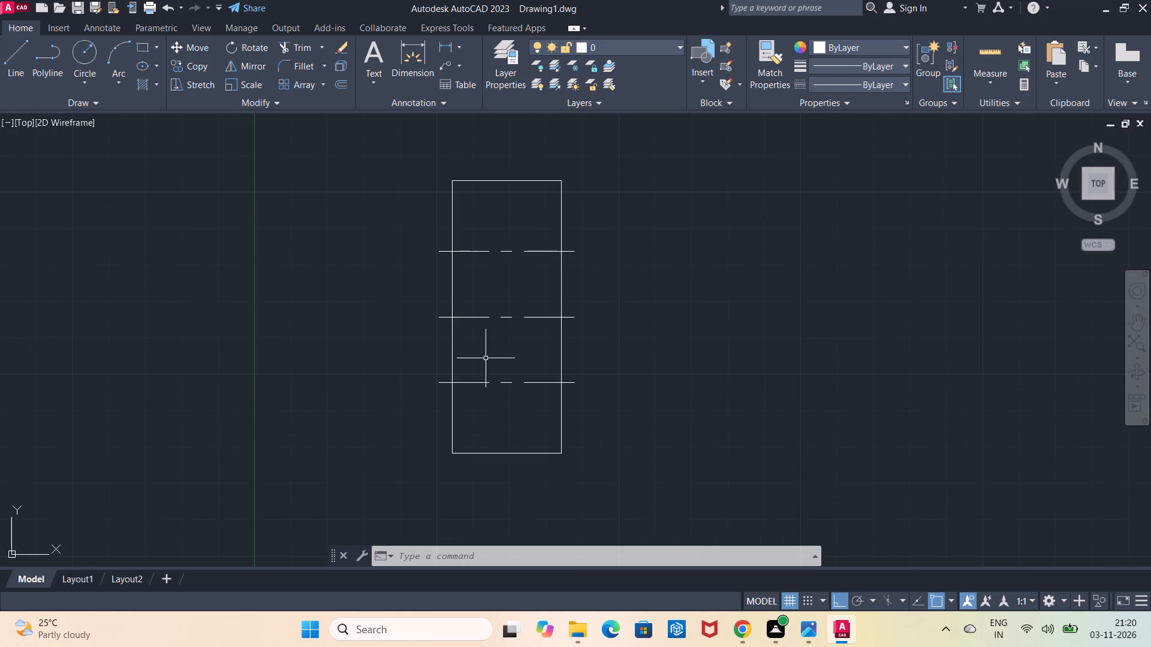
pyautogui.click(287, 51)
pyautogui.click(495, 233)
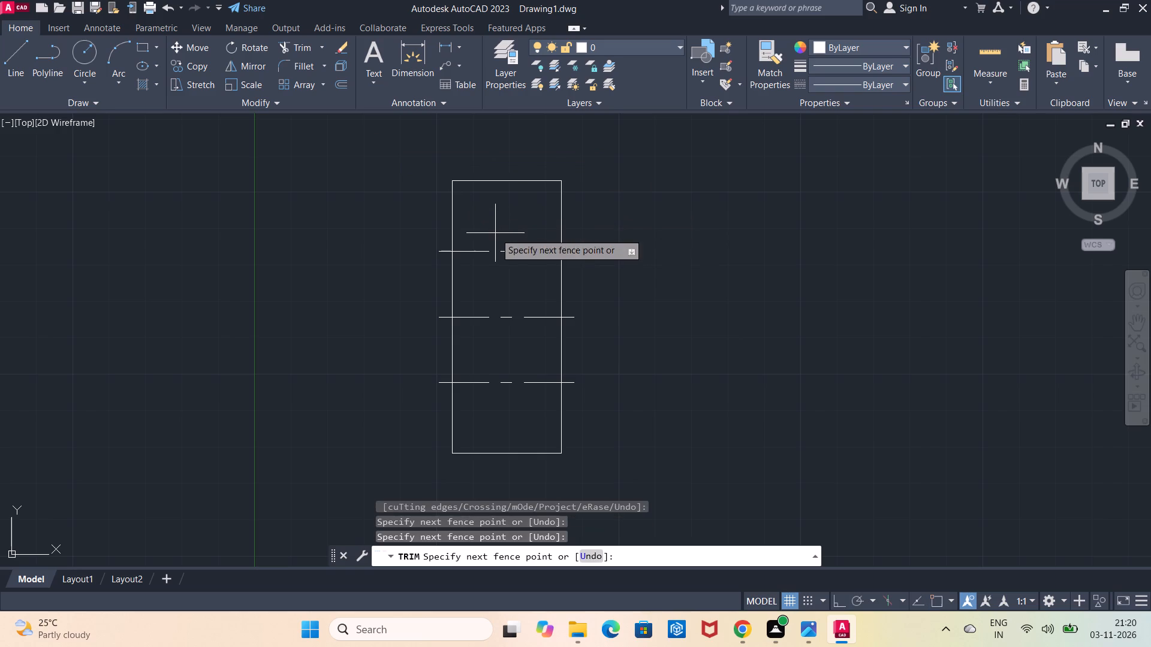
pyautogui.click(499, 392)
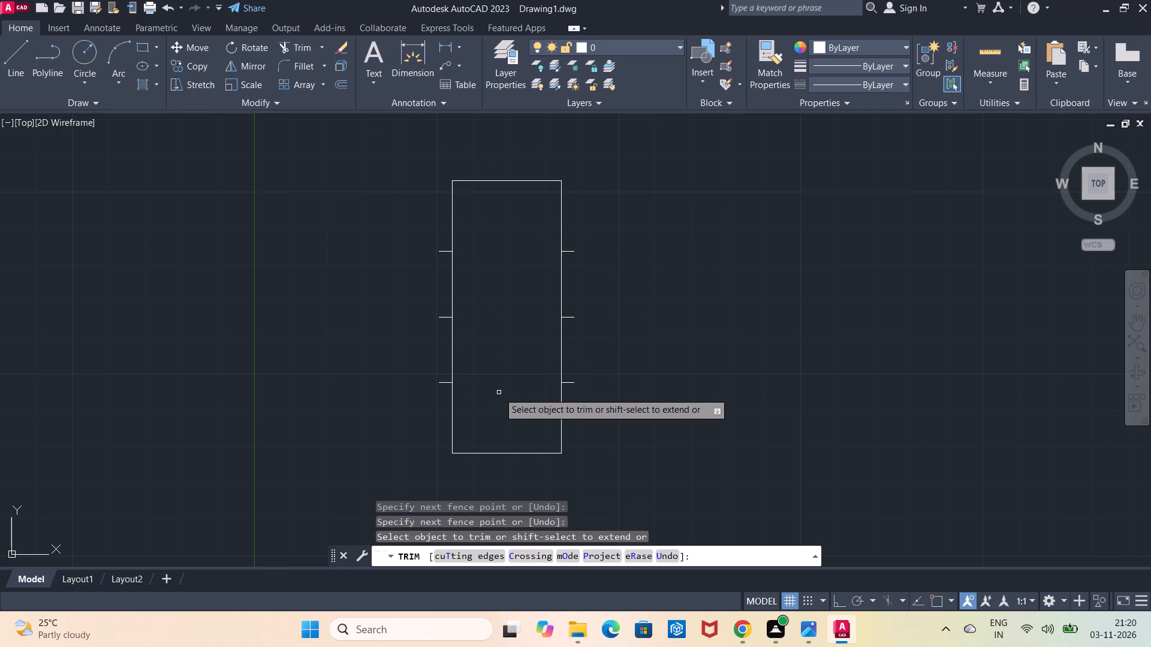
pyautogui.press('Escape')
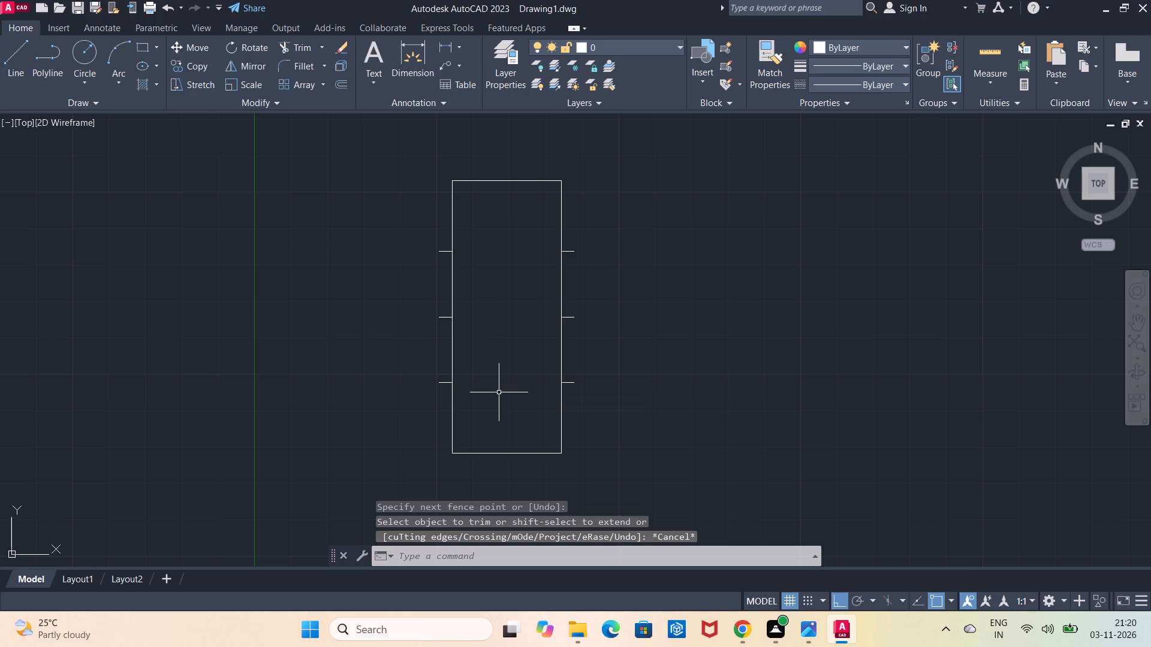
# Draw a horizontal line 8 long inward from the rectangle's left side at the upper stub.
pyautogui.click(10, 64)
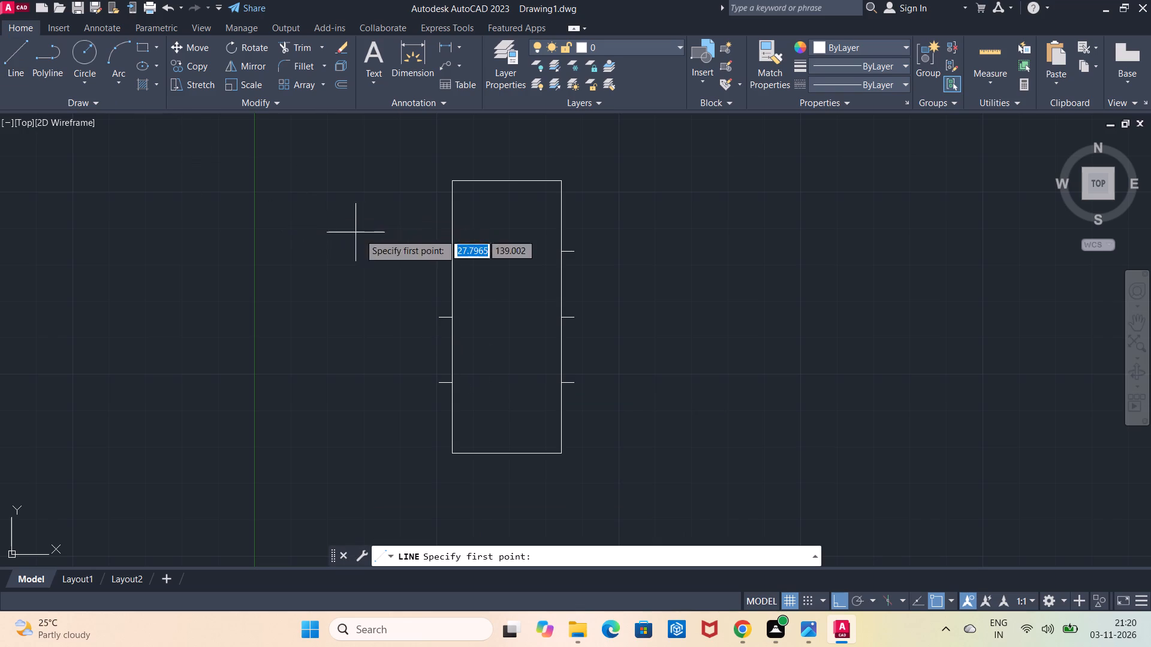
pyautogui.click(454, 256)
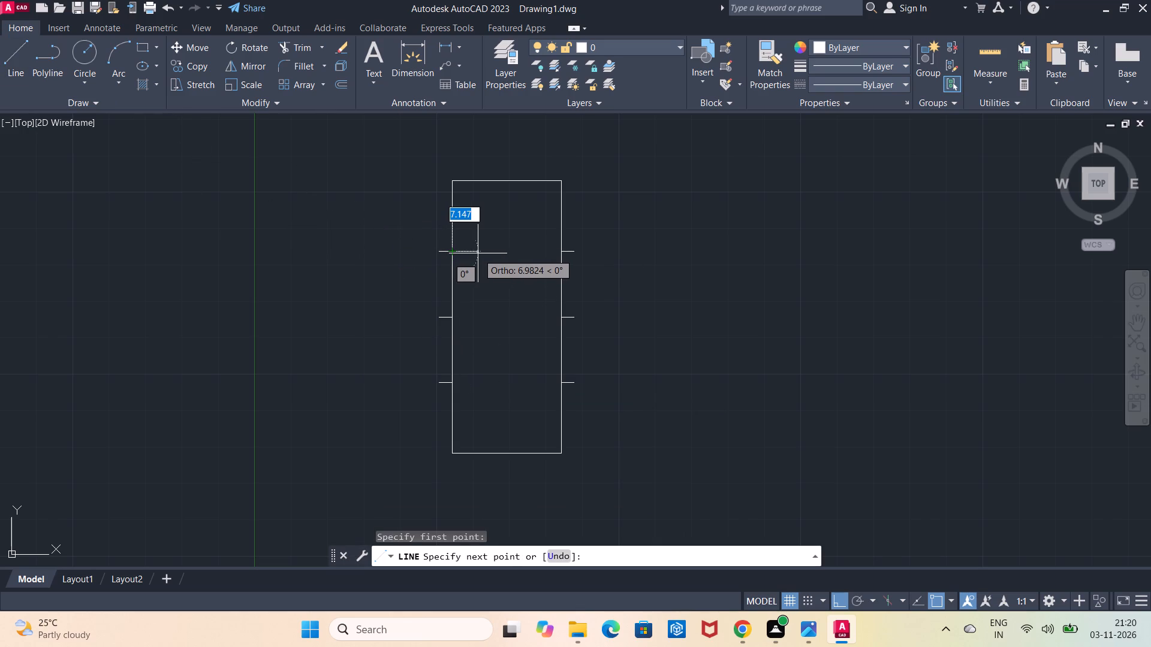
pyautogui.press('8')
pyautogui.press('Return')
pyautogui.press('Escape')
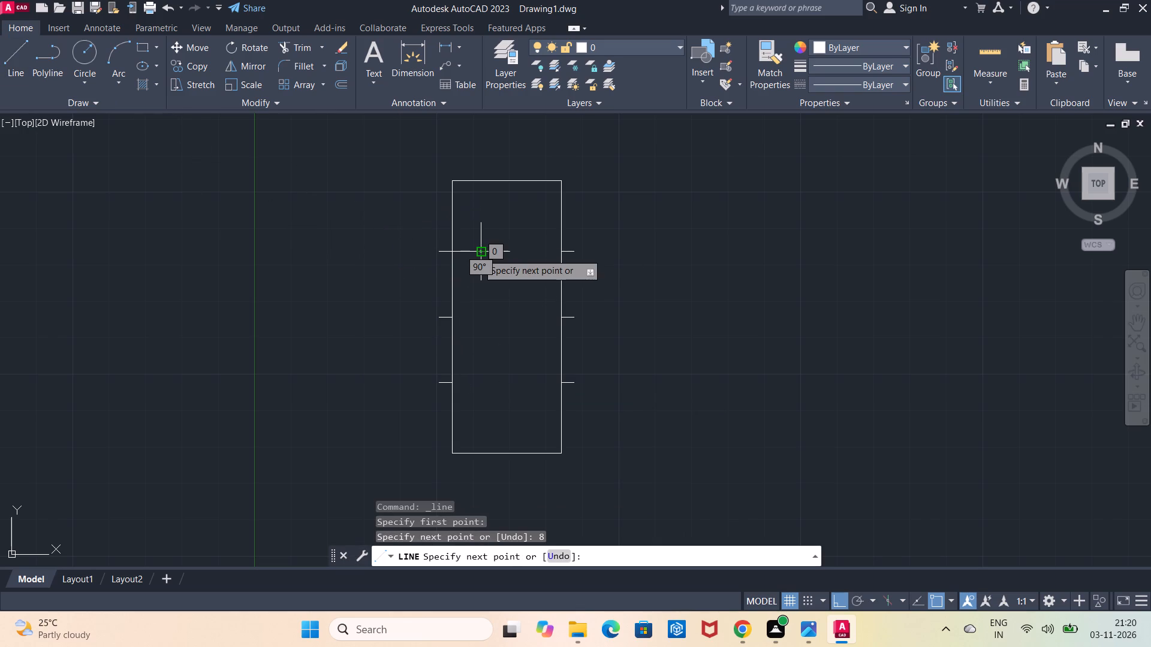
# Remove the upper stub outside the rectangle's left side with Trim.
pyautogui.click(294, 50)
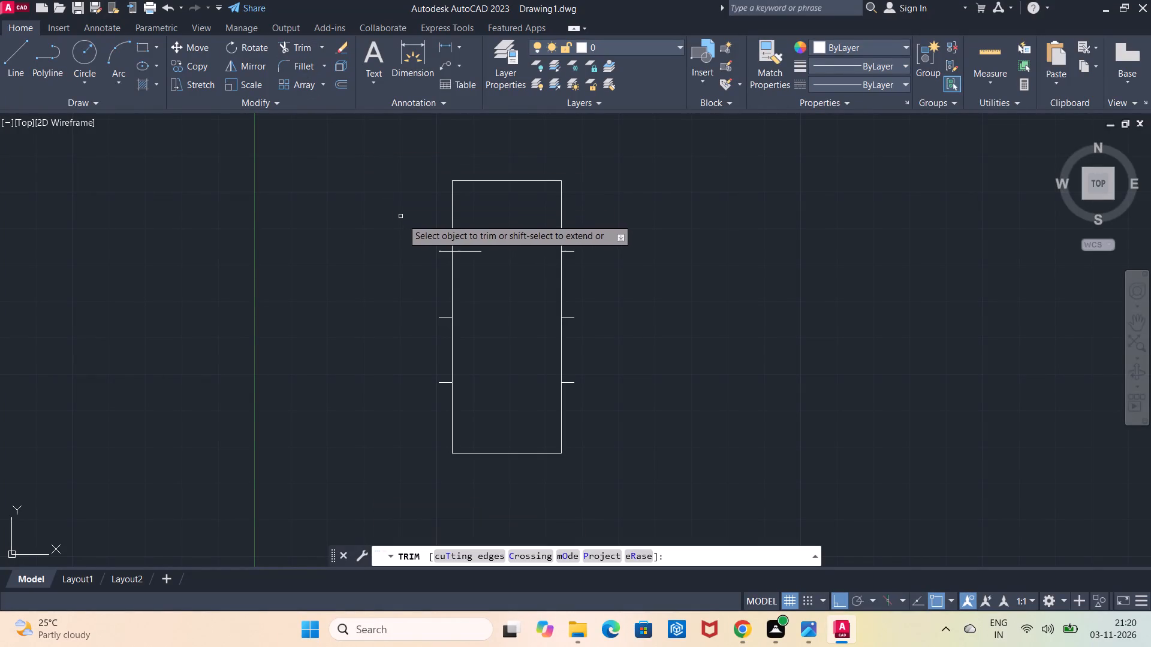
pyautogui.click(441, 253)
pyautogui.press('Escape')
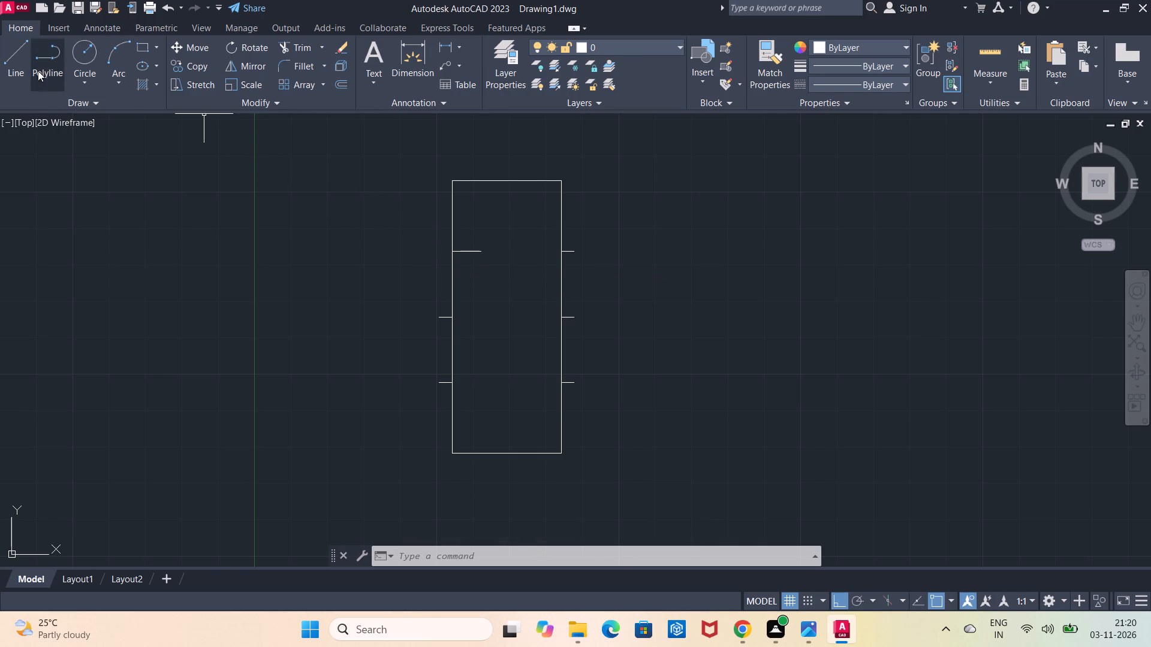
# Draw lines from the 8-long line's outer end: 10 outward to the left, 36 down, and back to the rectangle's lower-left stub.
pyautogui.click(18, 68)
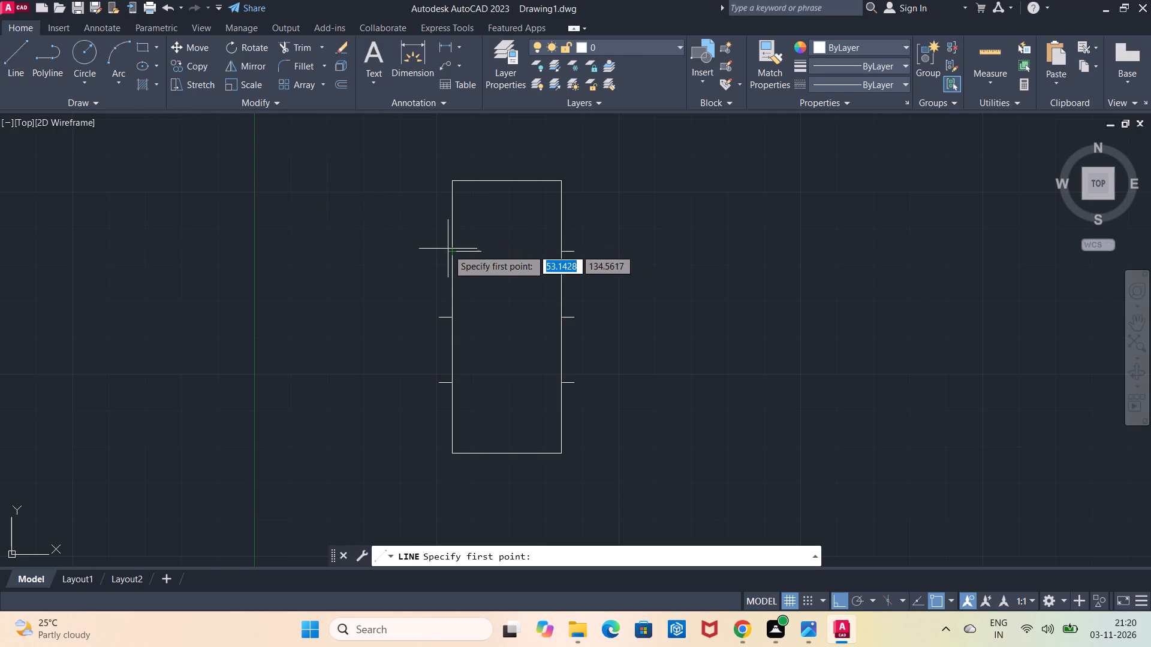
pyautogui.click(448, 249)
pyautogui.write('10')
pyautogui.press('Return')
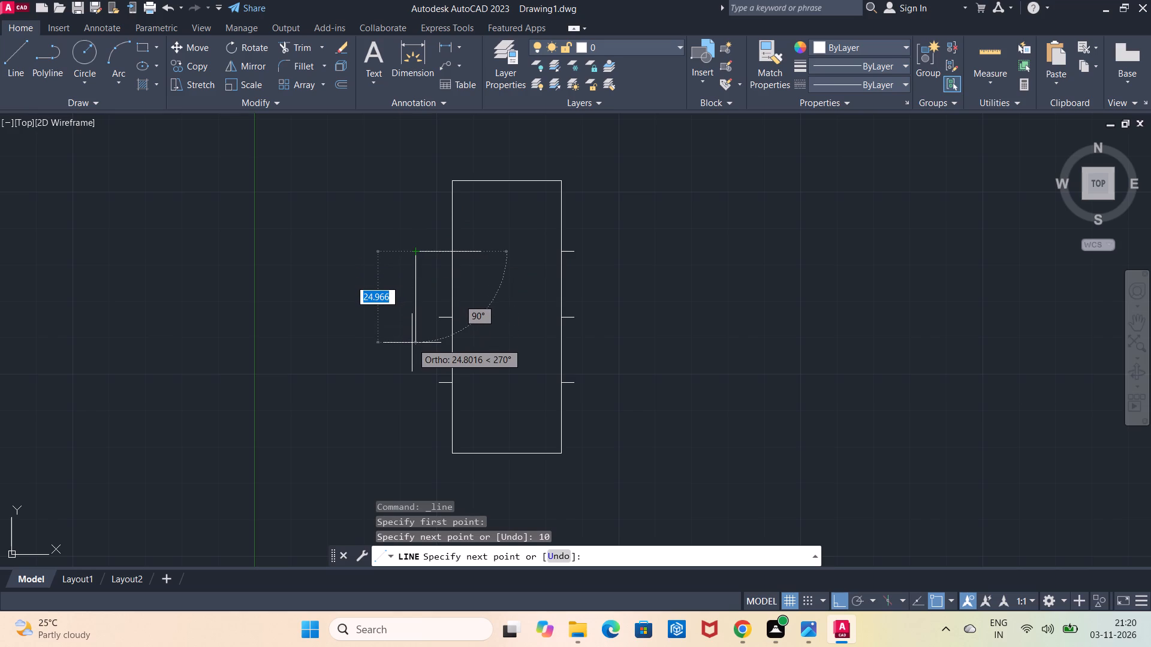
pyautogui.press('3')
pyautogui.press('6')
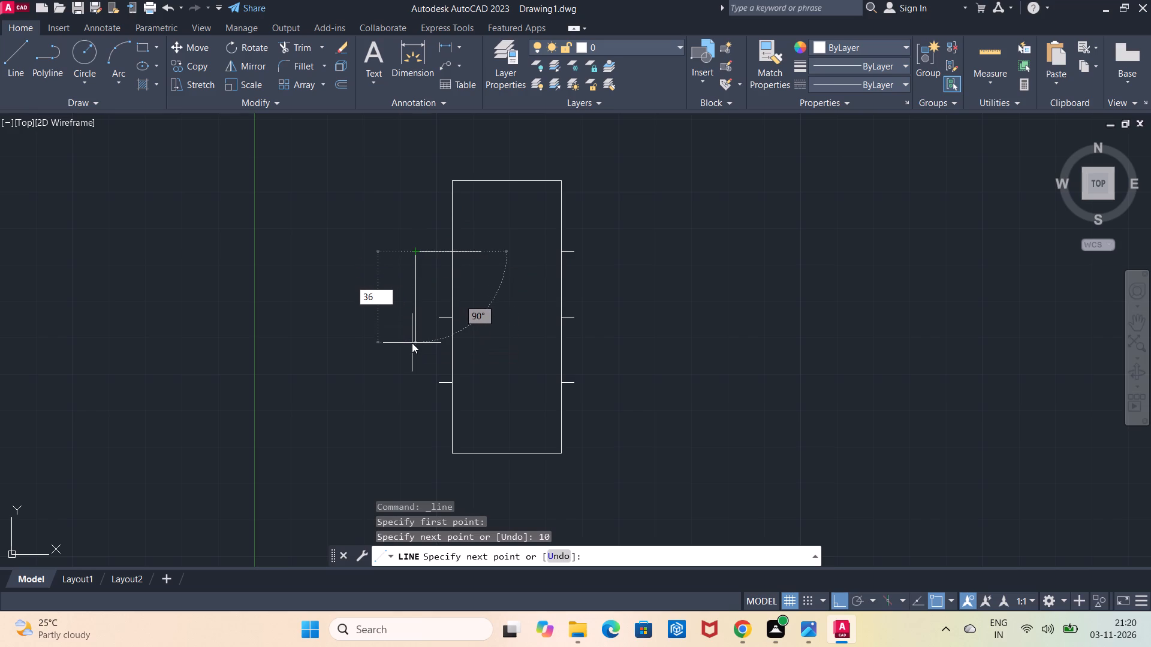
pyautogui.press('Return')
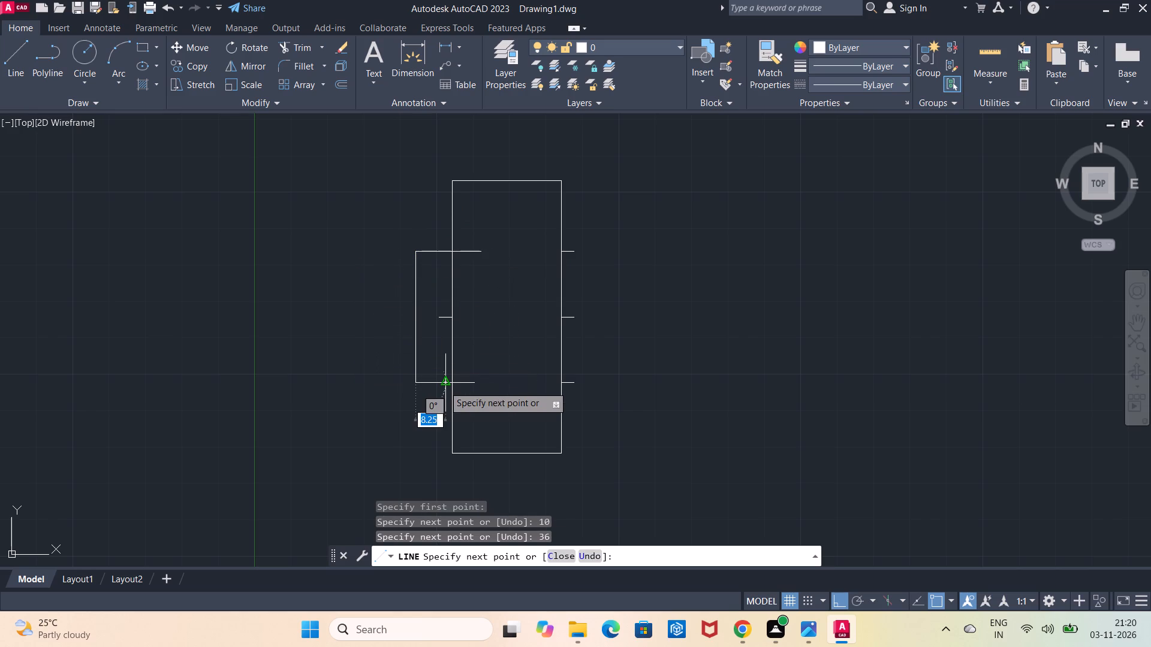
pyautogui.click(444, 386)
pyautogui.press('Escape')
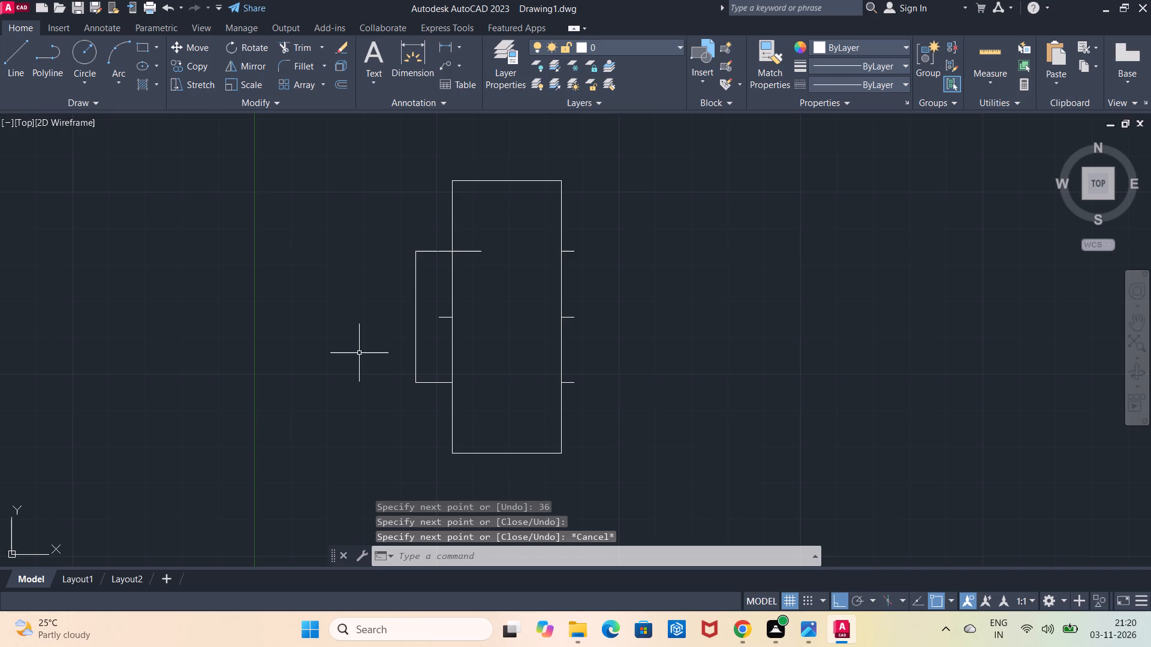
# Draw a line 8 long inward from the rectangle's left side at the lower stub, and up to the upper 8-long line's inner end.
pyautogui.click(15, 71)
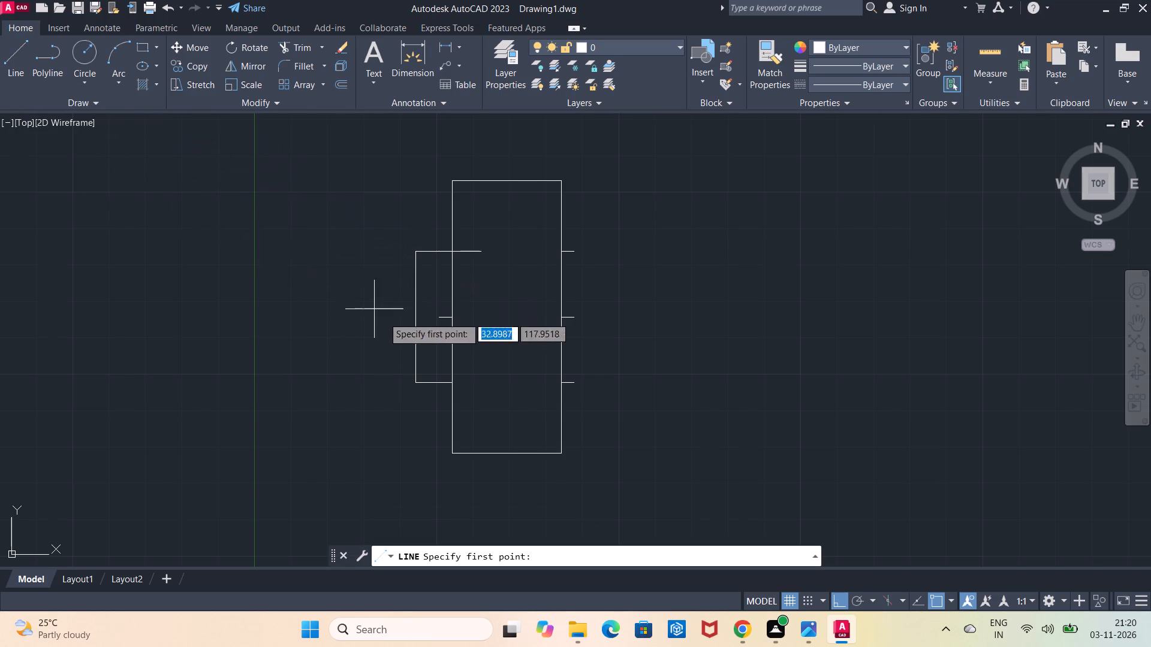
pyautogui.click(453, 385)
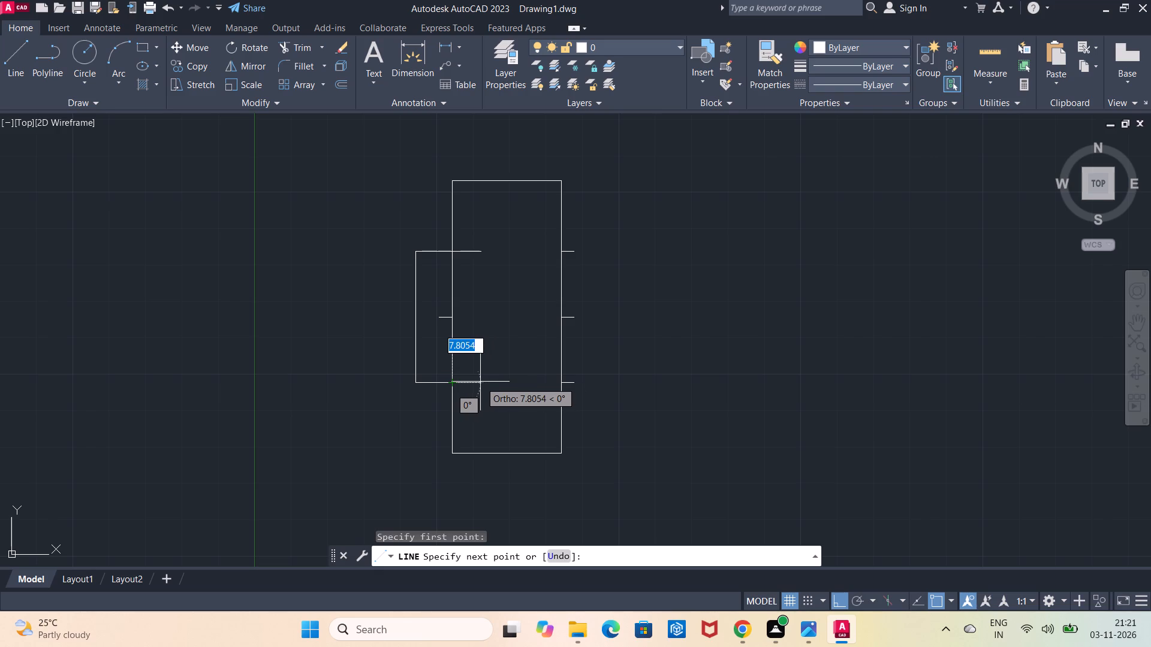
pyautogui.press('8')
pyautogui.press('Return')
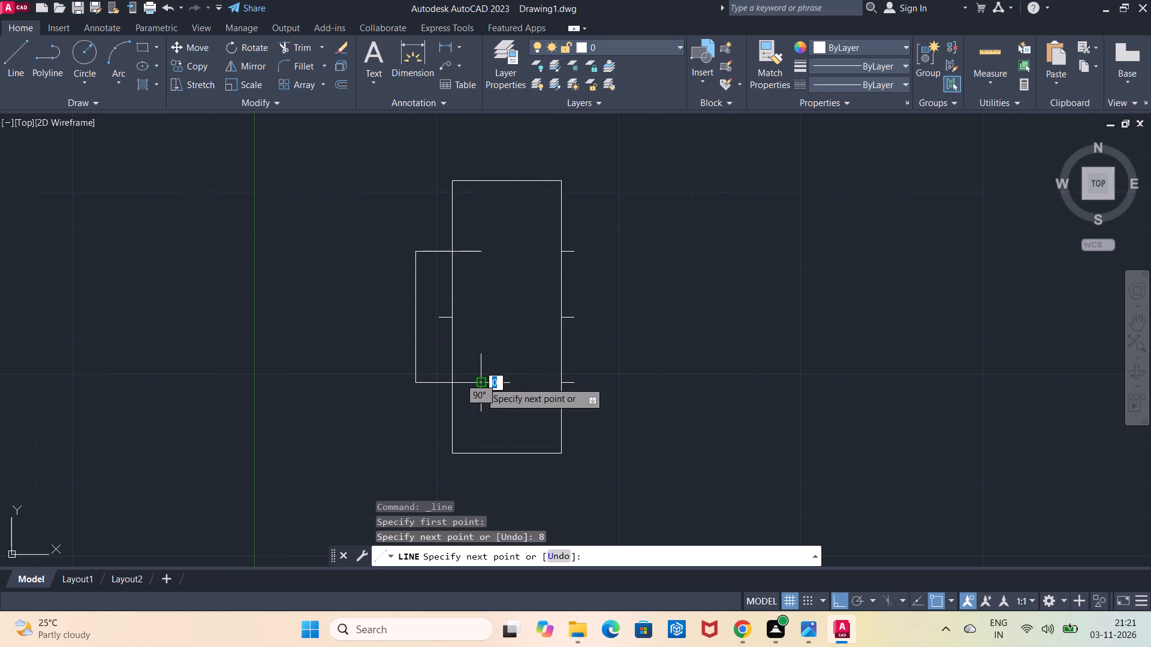
pyautogui.click(477, 255)
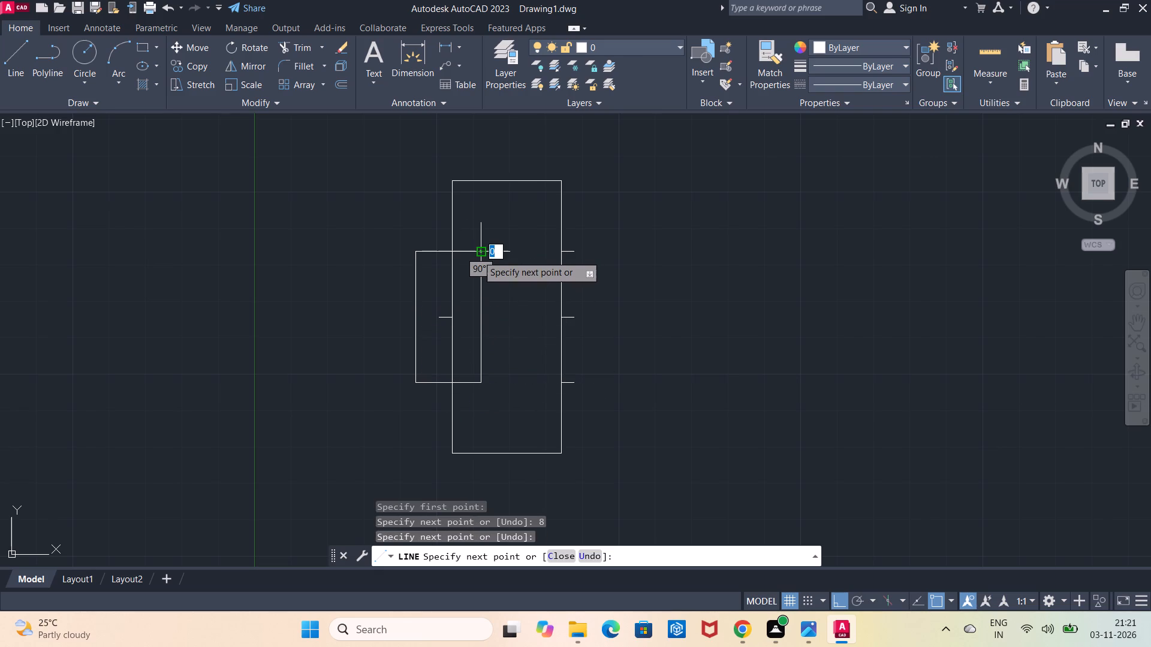
pyautogui.press('Escape')
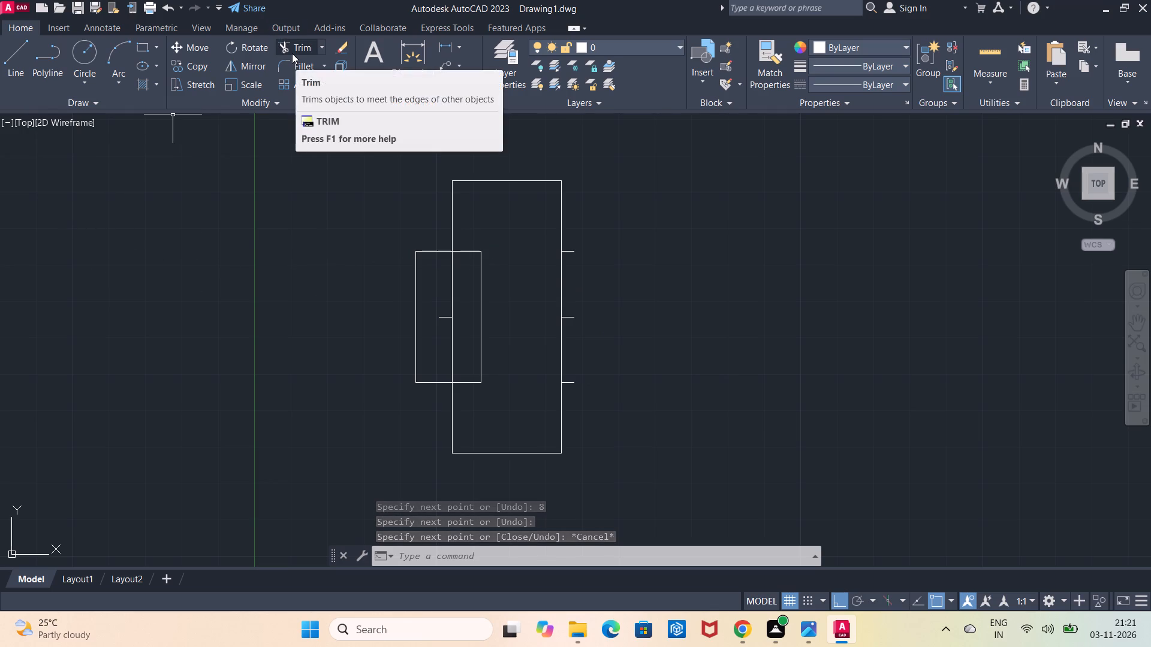
# Remove the middle stub outside the rectangle's left side with Trim.
pyautogui.click(292, 53)
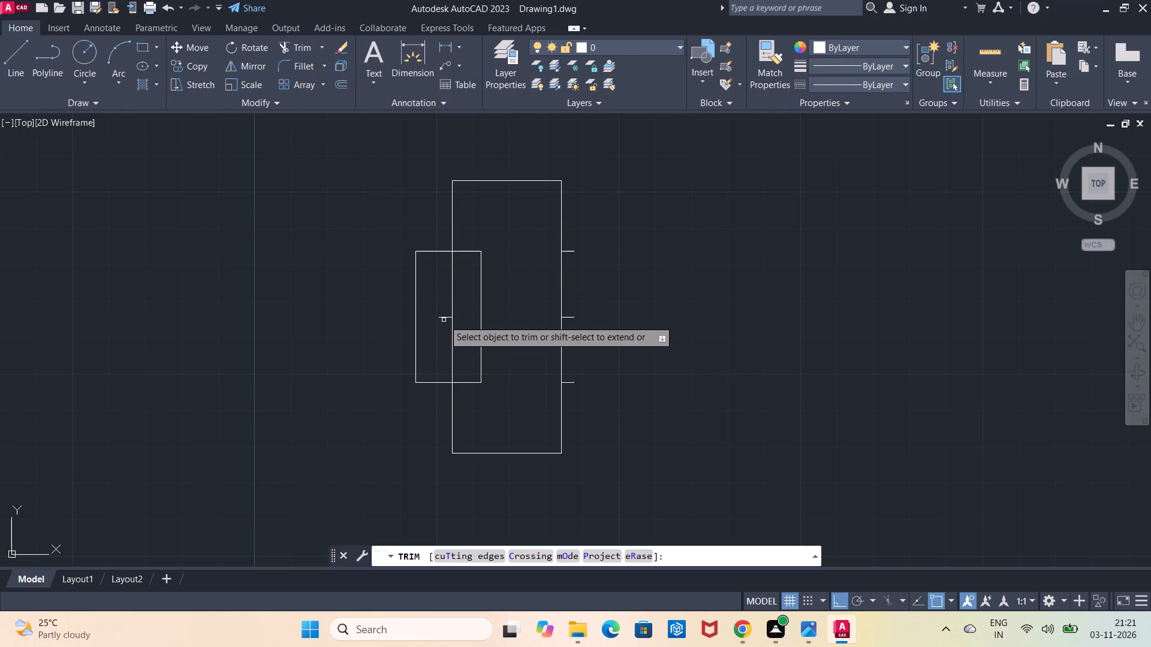
pyautogui.click(444, 319)
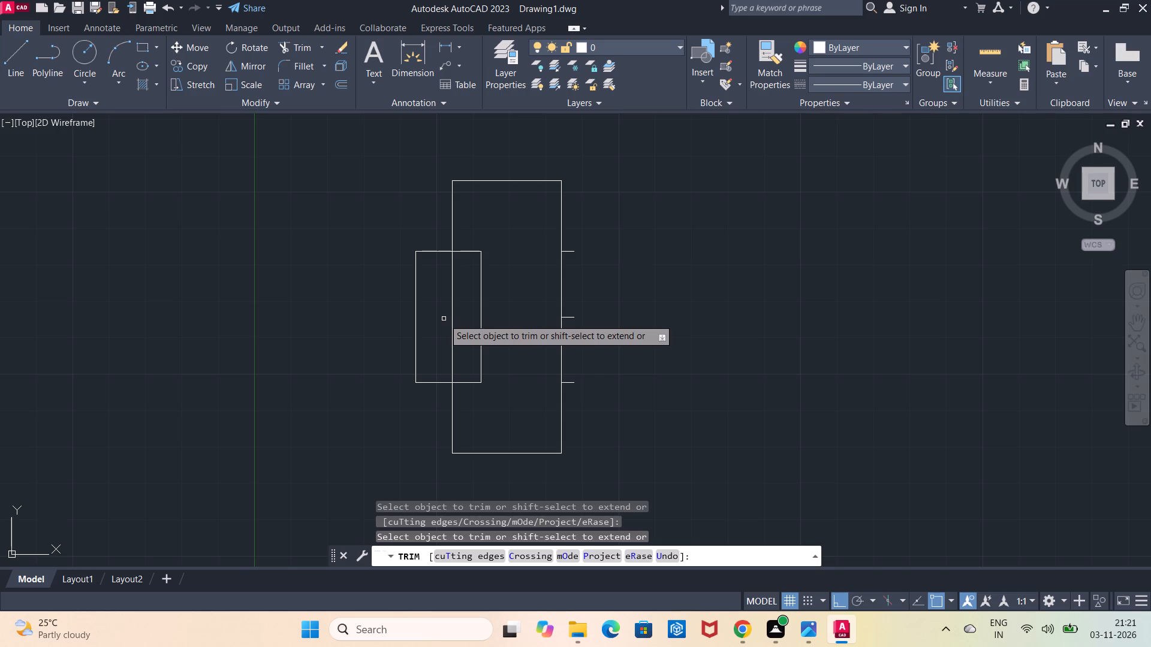
pyautogui.press('Escape')
# Draw a horizontal line 8 long inward from the rectangle's right side at the upper stub.
pyautogui.scroll(-1, 444, 319)
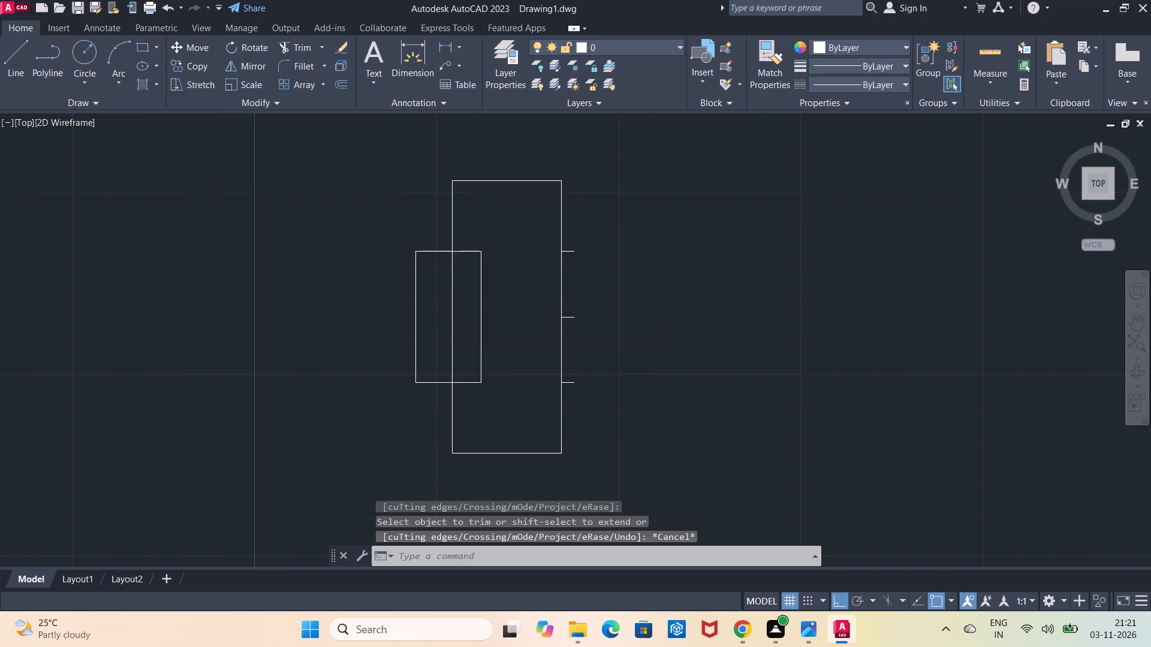
pyautogui.click(8, 64)
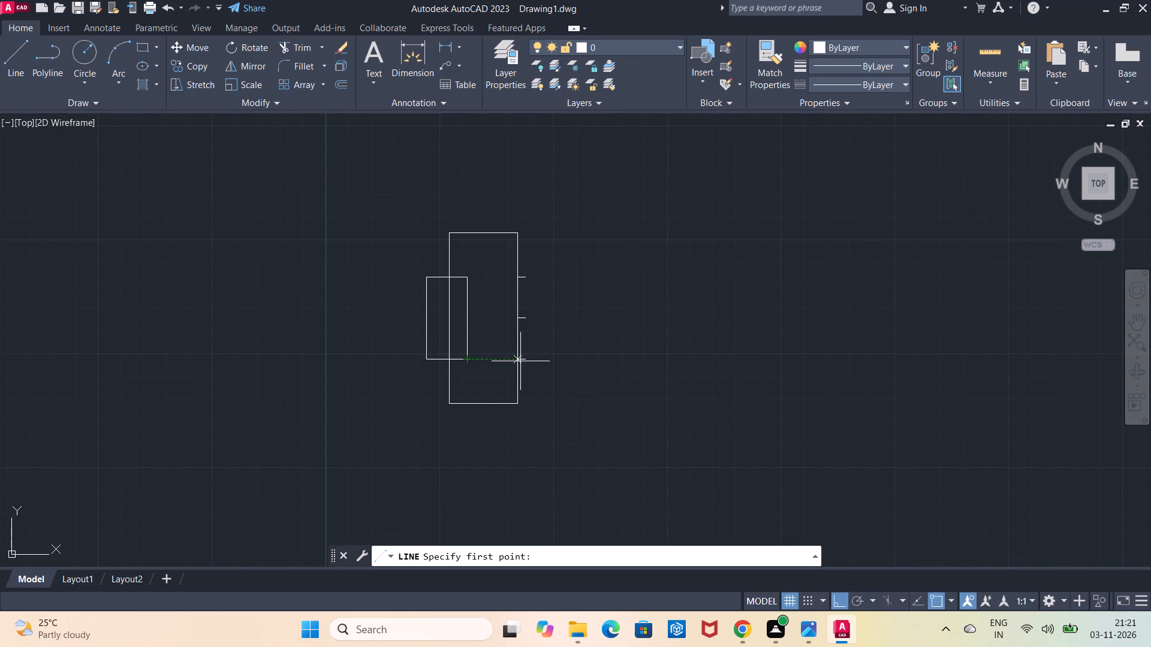
pyautogui.press('Escape')
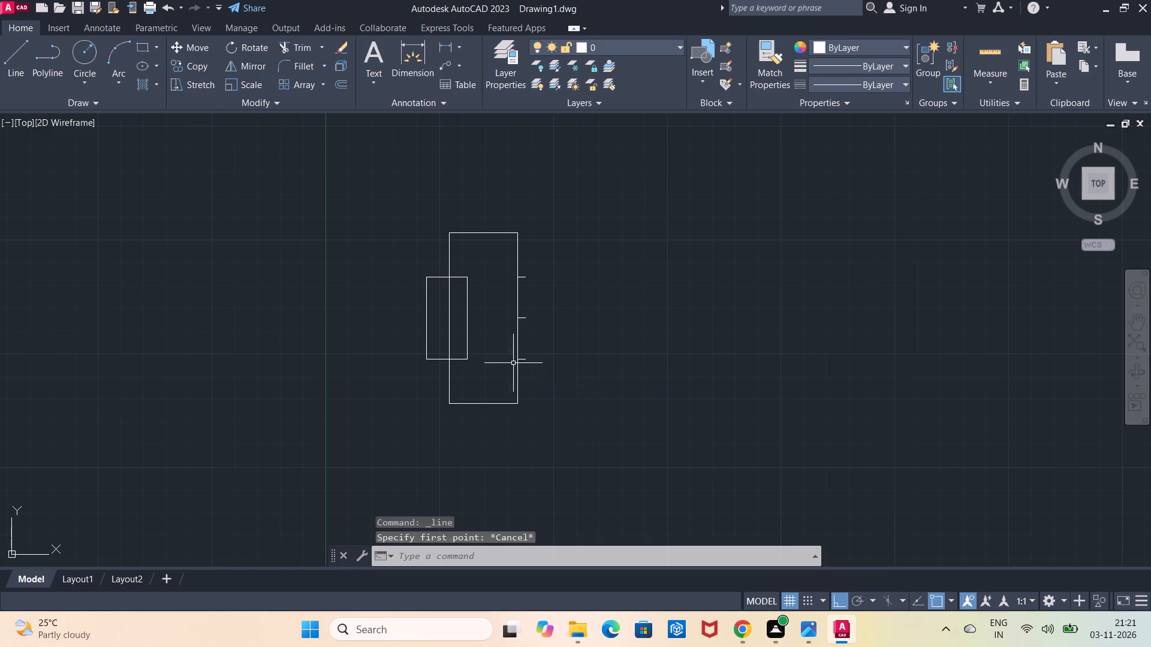
pyautogui.scroll(1, 463, 350)
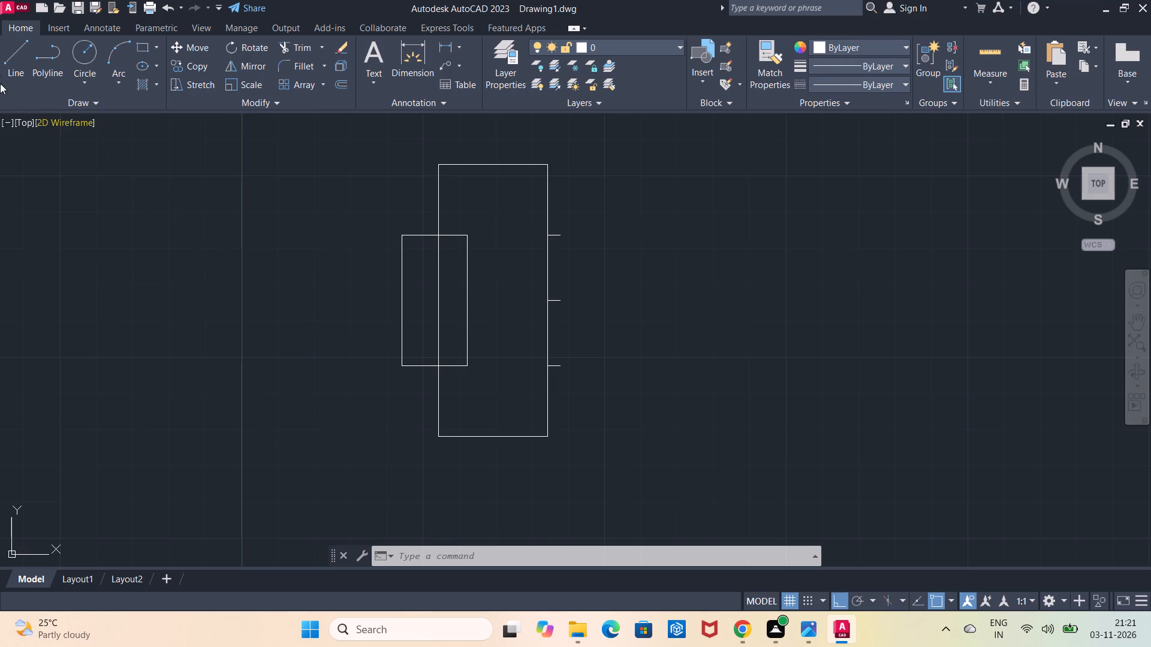
pyautogui.click(11, 58)
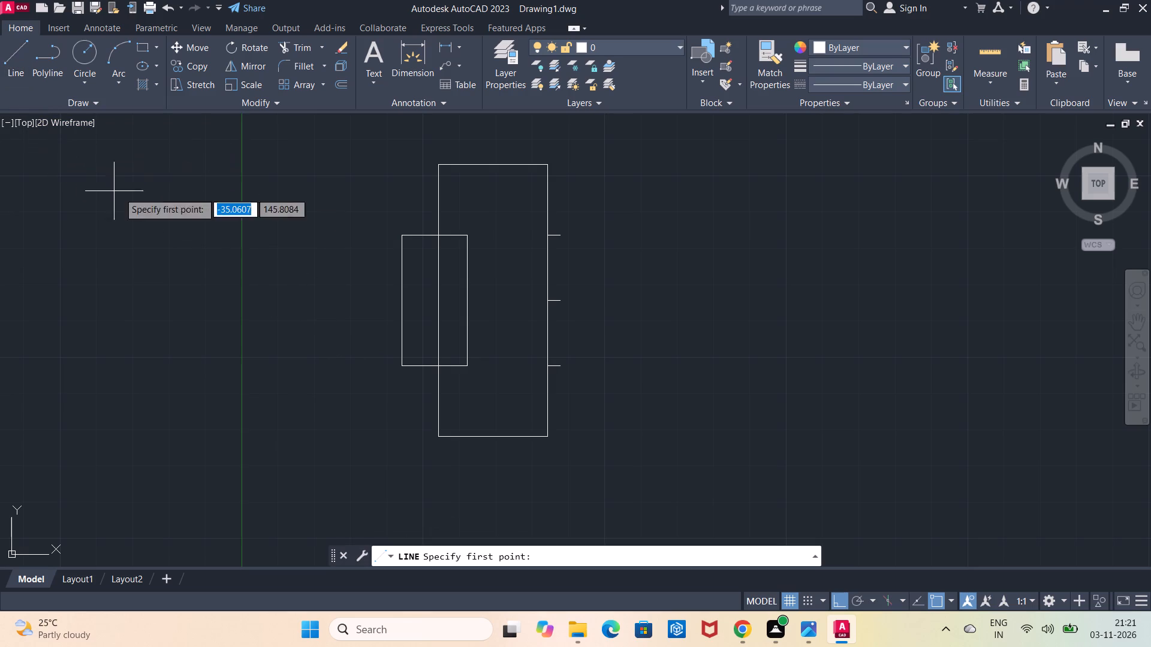
pyautogui.click(545, 235)
pyautogui.press('8')
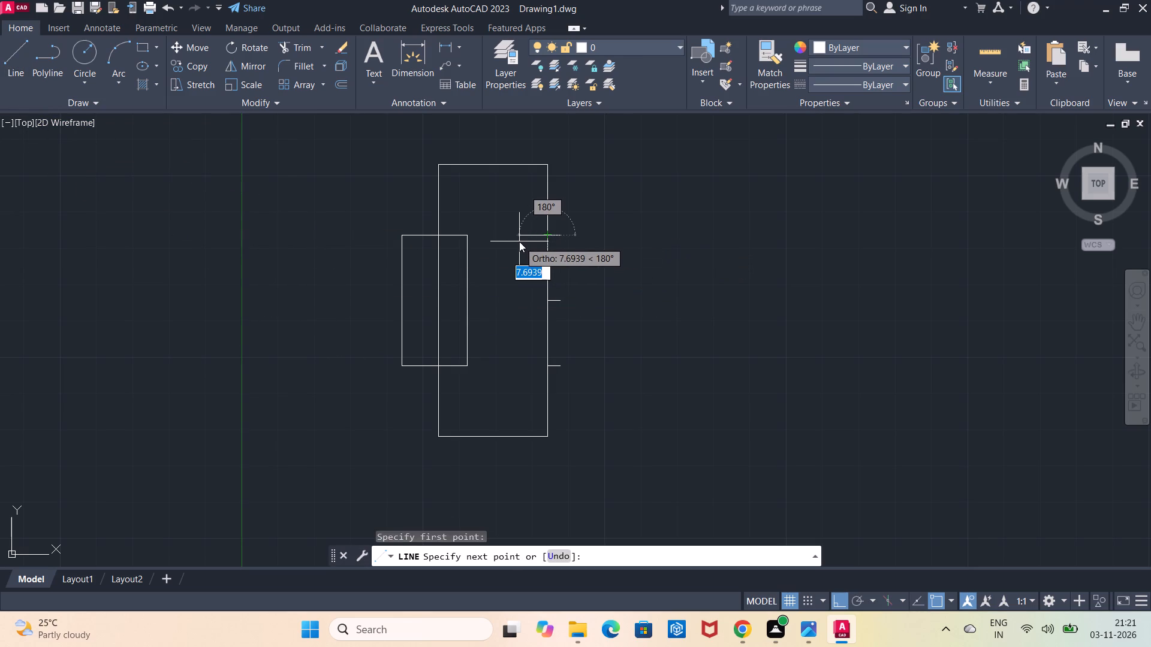
pyautogui.press('Return')
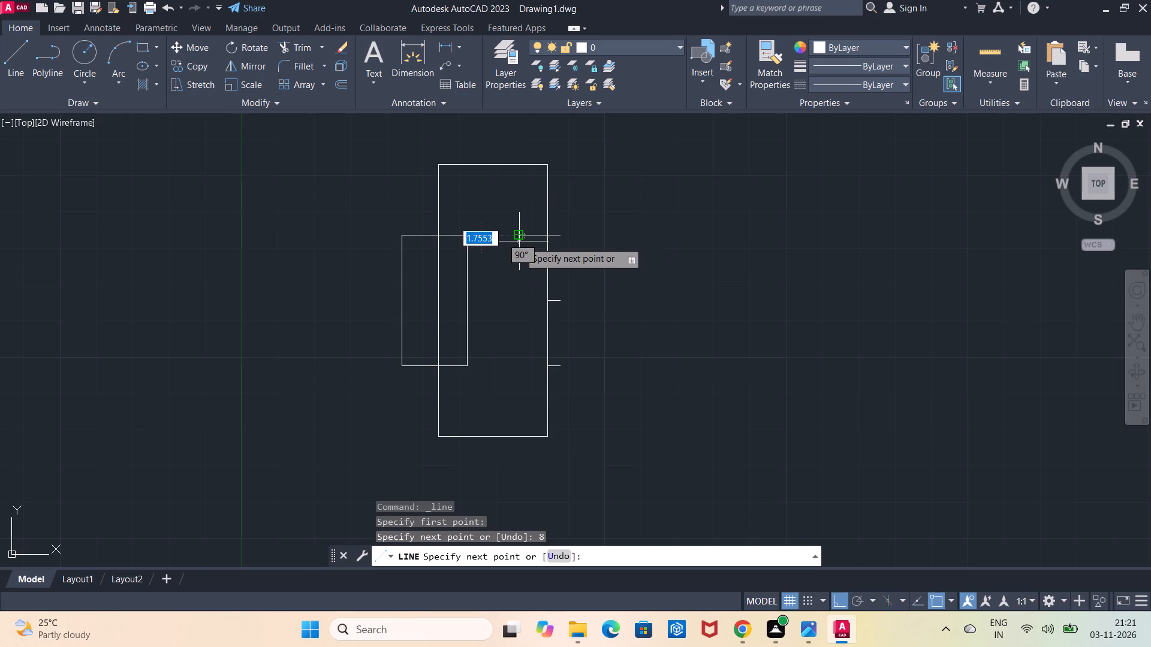
pyautogui.press('Escape')
# Draw lines from the right-hand 8-long line's inner end: 36 down, and across to the rectangle's right side at the lower stub.
pyautogui.scroll(-1, 466, 217)
pyautogui.moveTo(466, 217); pyautogui.dragTo(496, 386, button='middle')
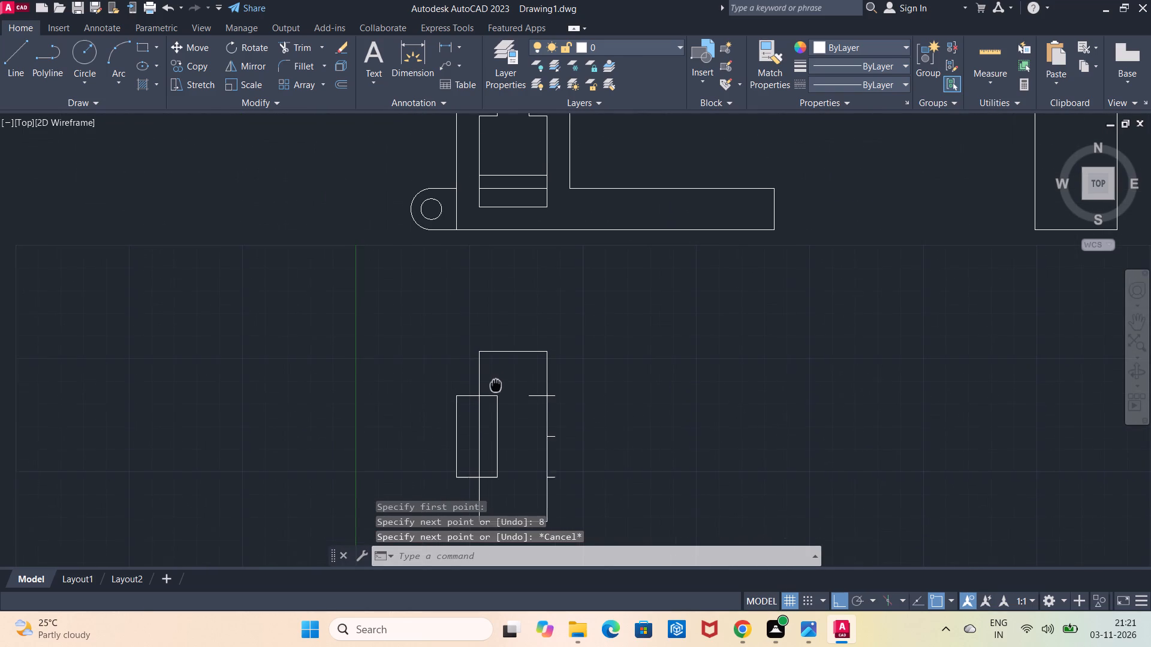
pyautogui.moveTo(496, 386); pyautogui.dragTo(496, 387, button='middle')
pyautogui.scroll(-1, 538, 310)
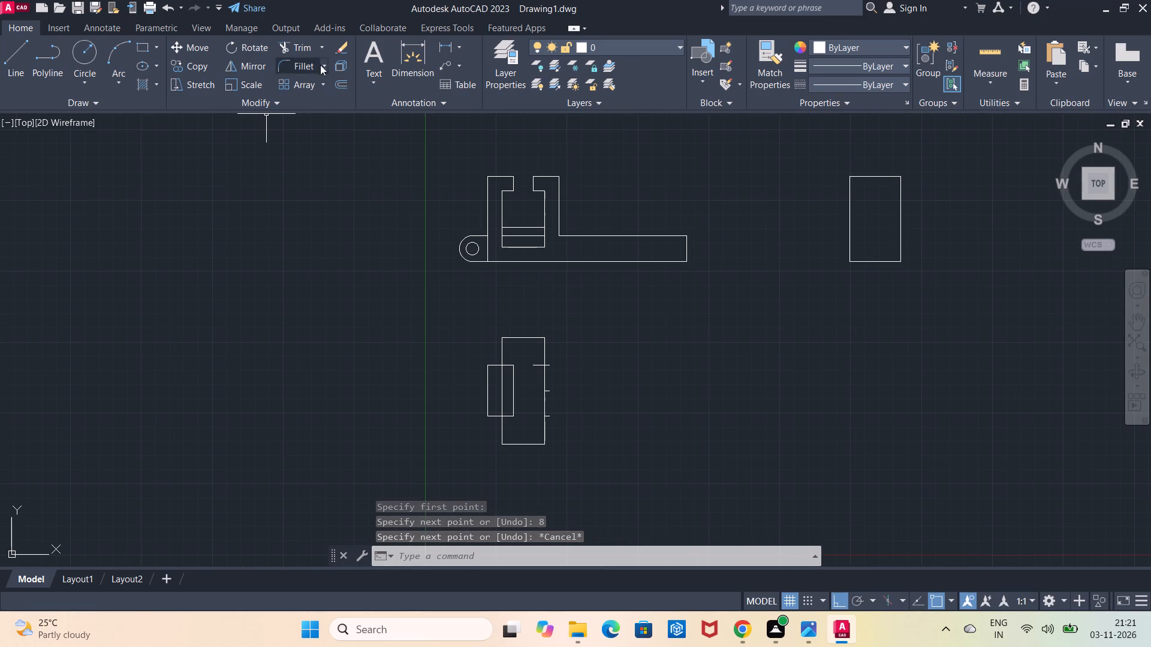
pyautogui.click(10, 59)
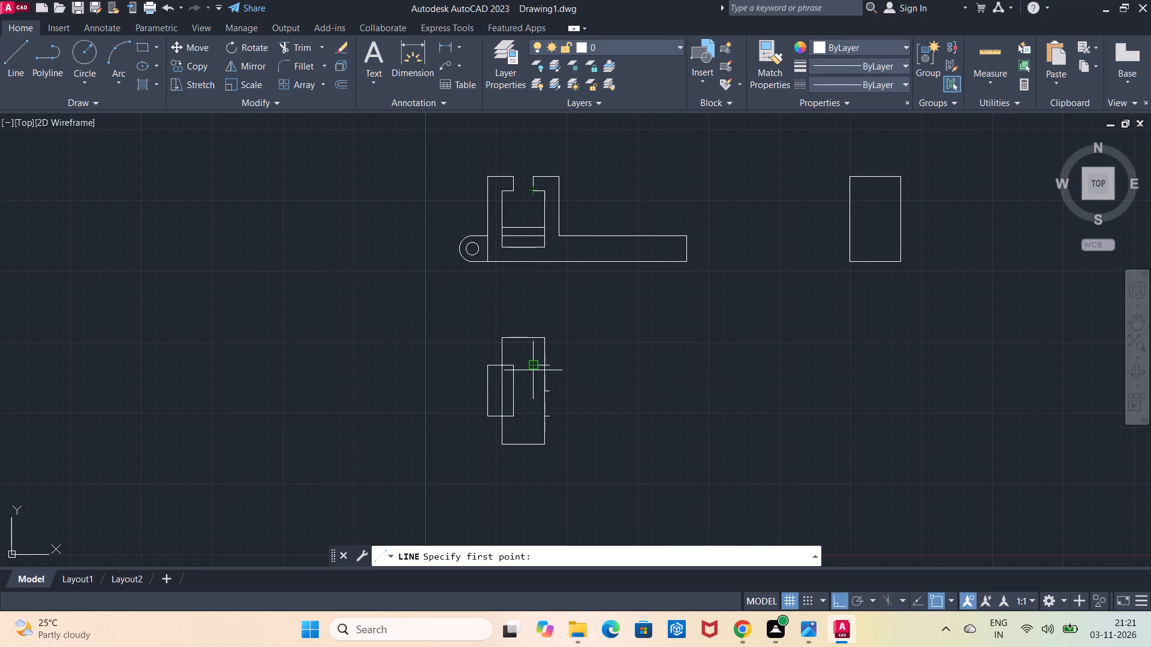
pyautogui.press('Escape')
pyautogui.scroll(1, 510, 394)
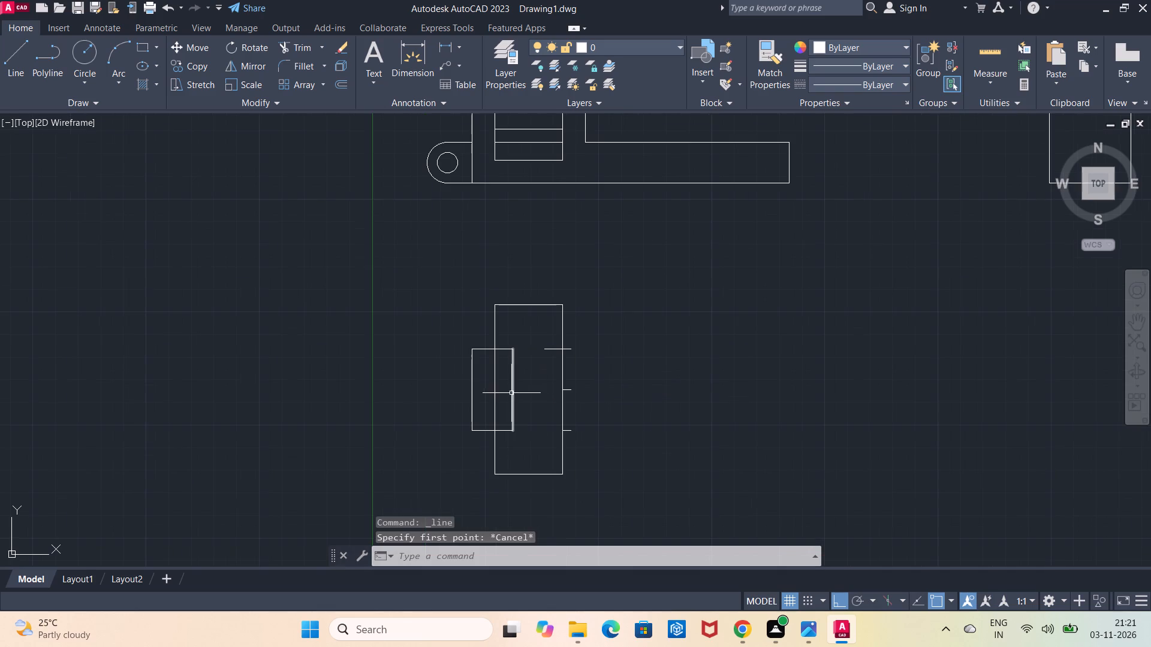
pyautogui.click(11, 81)
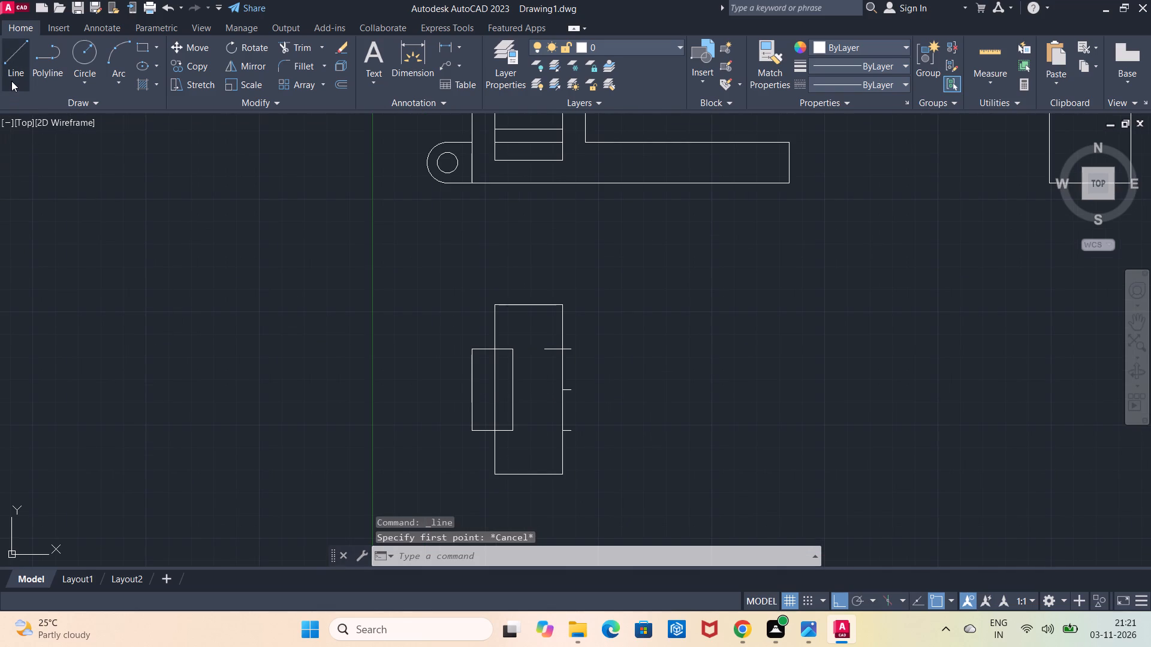
pyautogui.click(543, 352)
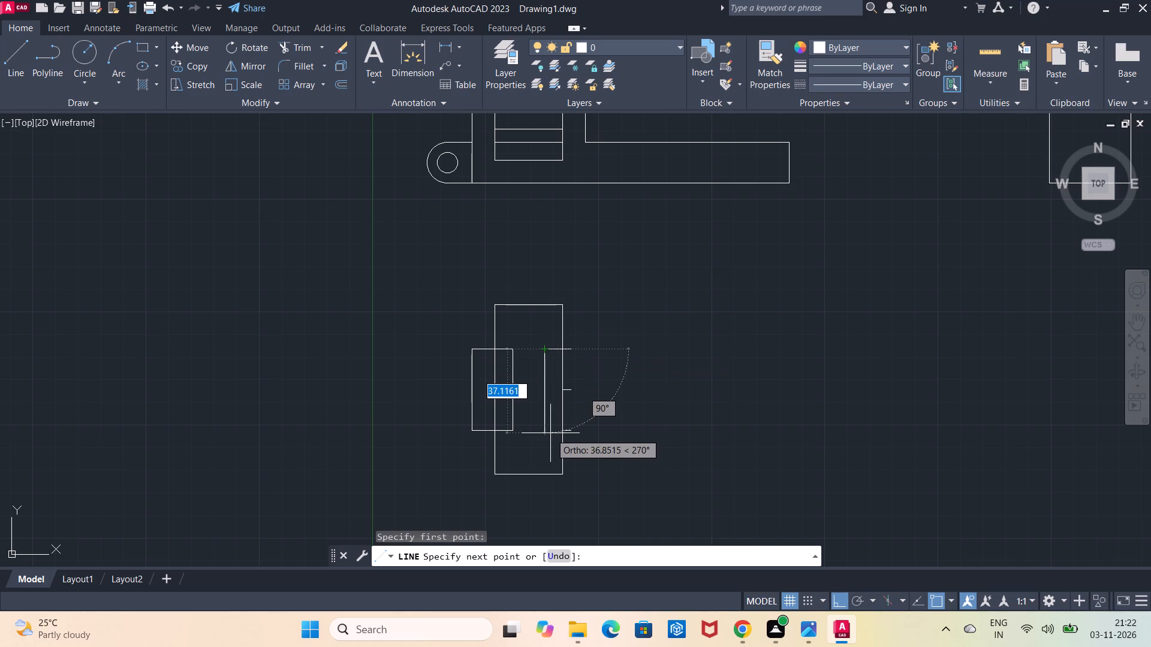
pyautogui.write('36')
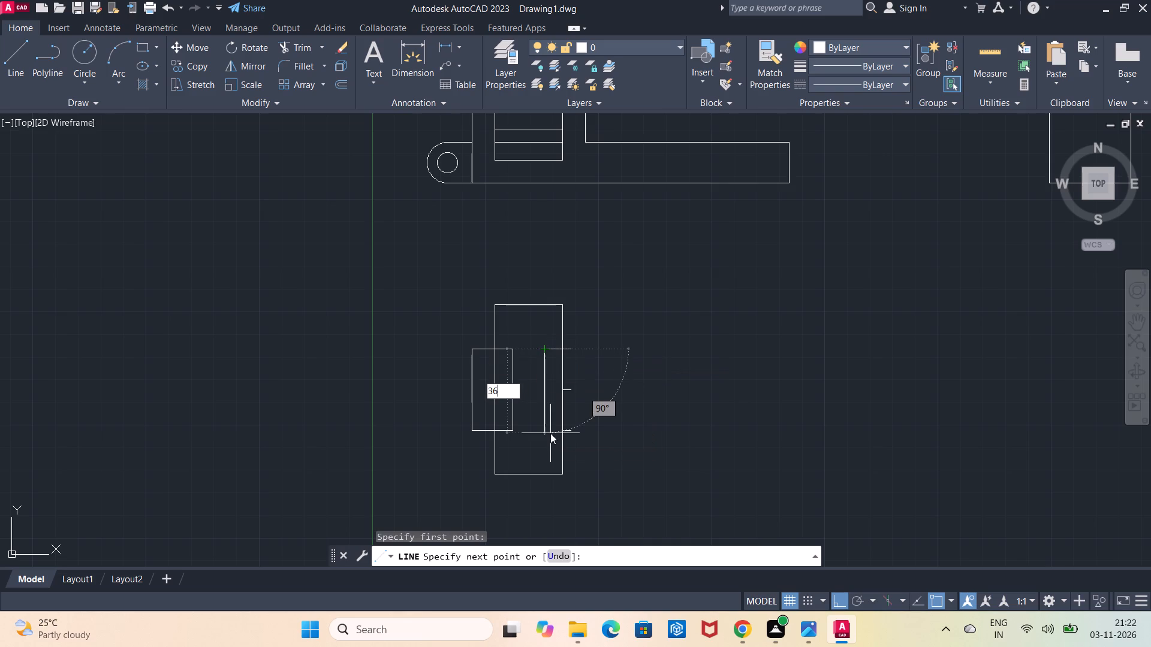
pyautogui.press('Return')
pyautogui.click(564, 434)
pyautogui.press('Escape')
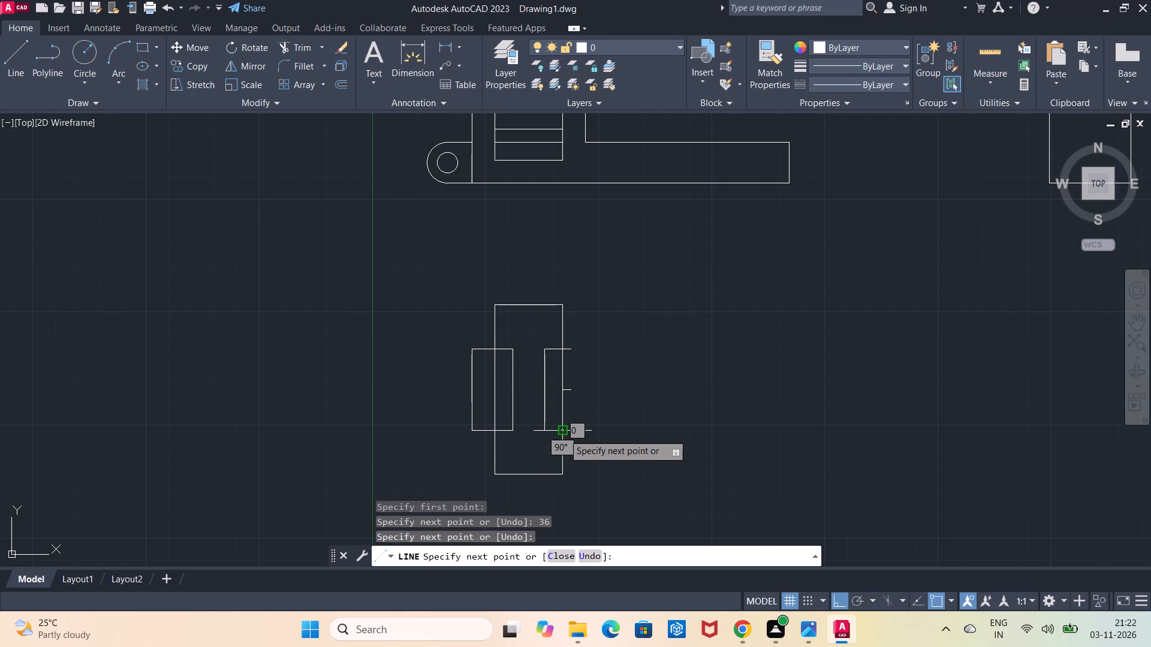
# Trim away the three stubs outside the rectangle's right side.
pyautogui.scroll(1, 553, 348)
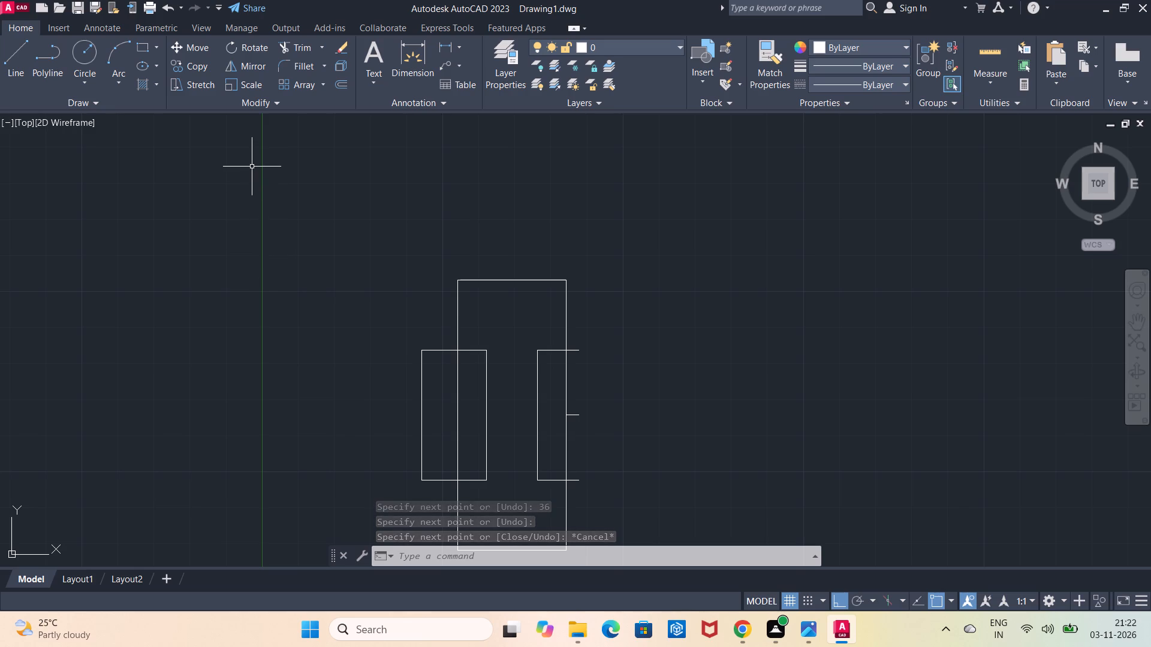
pyautogui.click(301, 52)
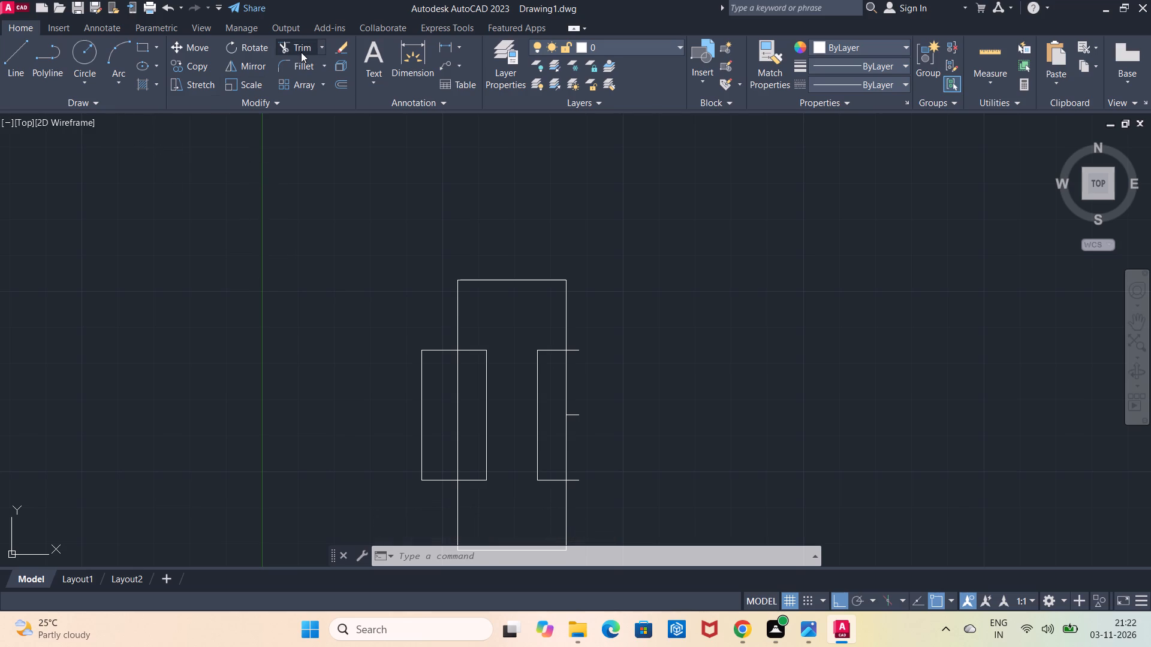
pyautogui.click(579, 416)
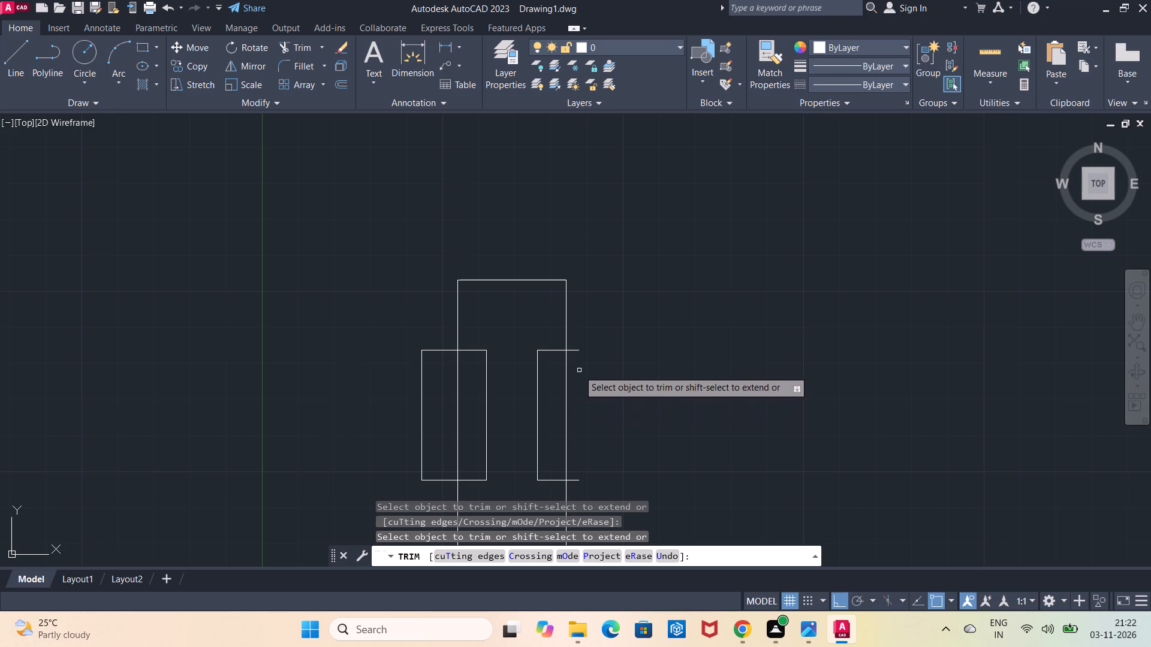
pyautogui.click(577, 352)
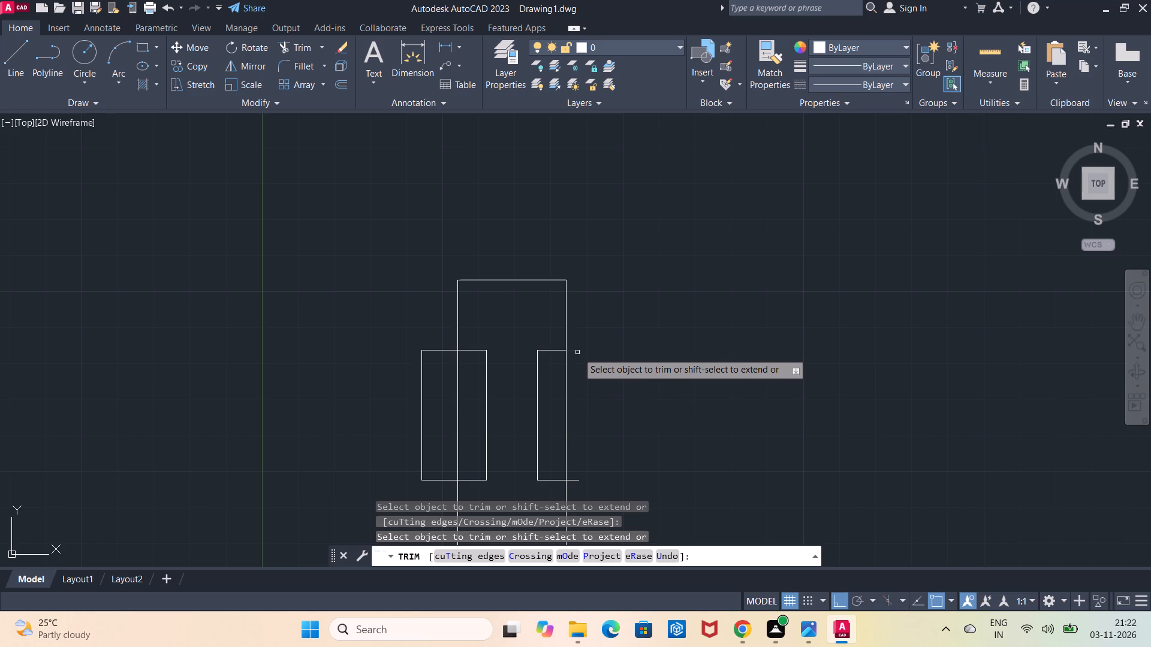
pyautogui.click(576, 481)
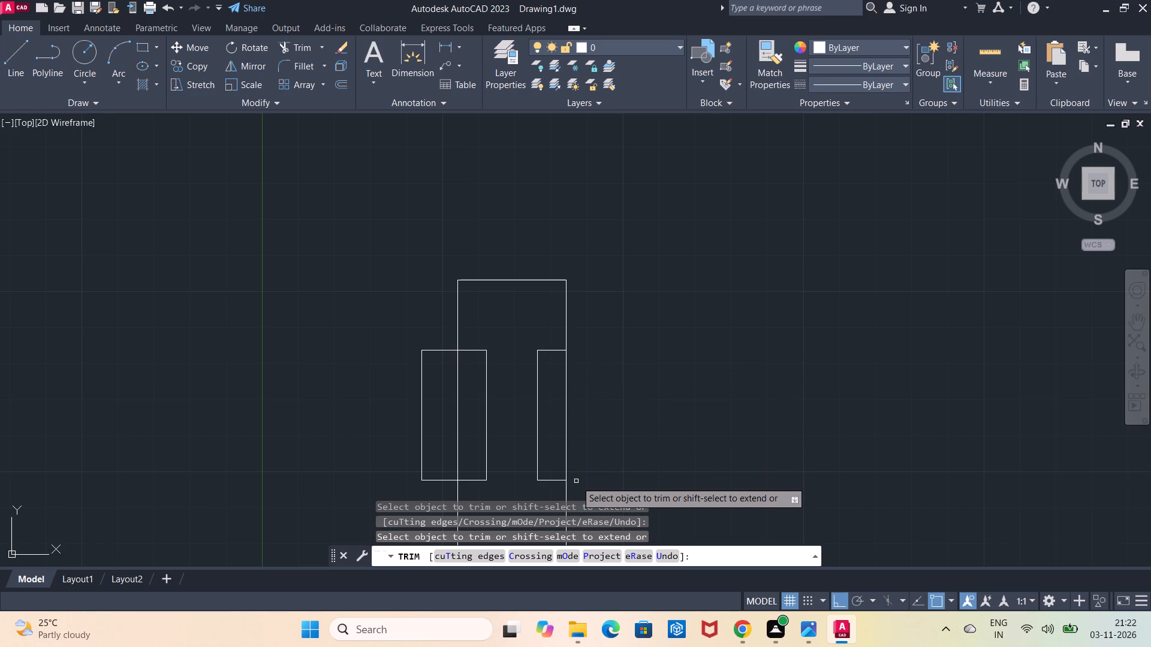
pyautogui.press('Escape')
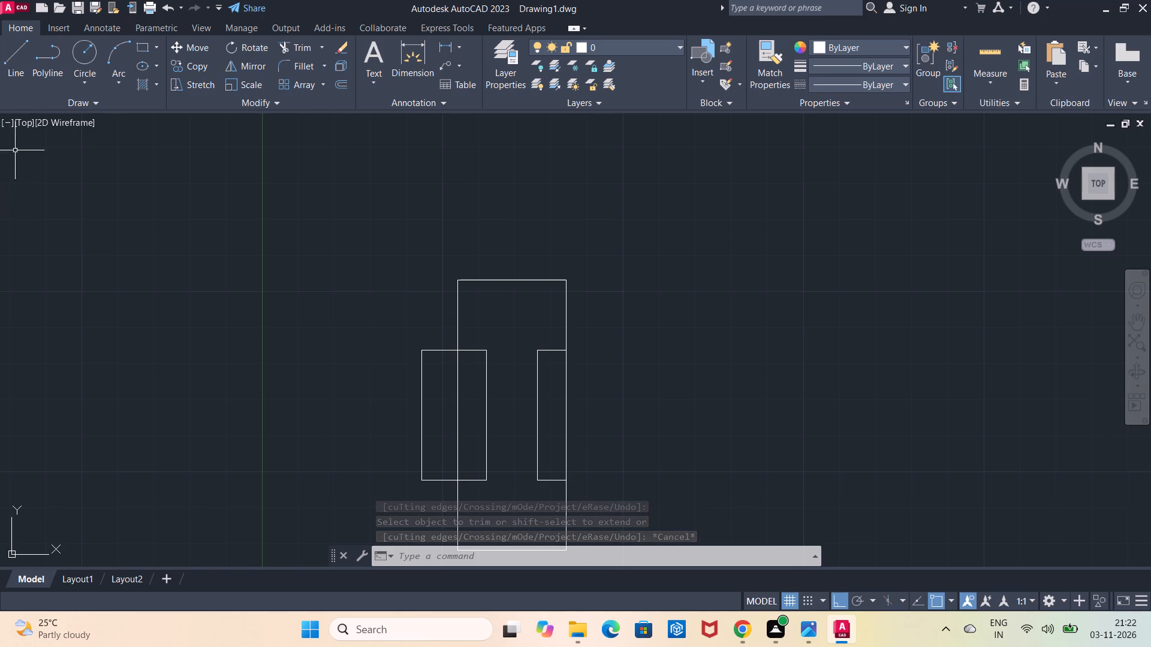
# Draw lines from the rectangle's right side at the upper 8-long line: 10 outward, 36 down, and back to the rectangle's side.
pyautogui.click(22, 78)
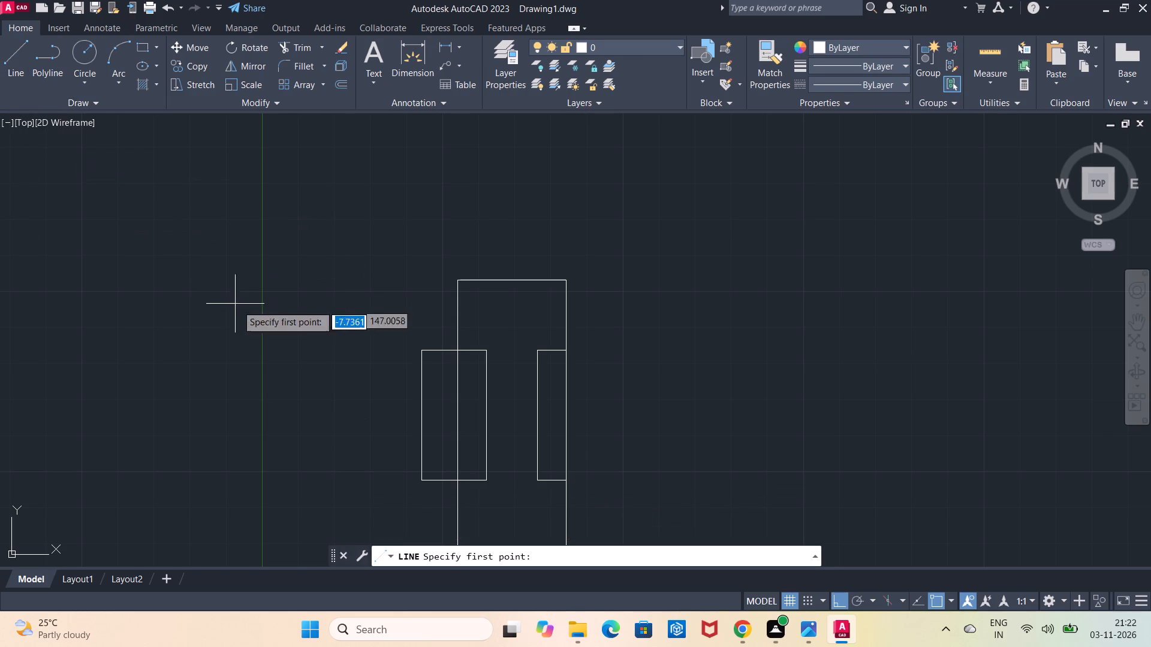
pyautogui.click(565, 353)
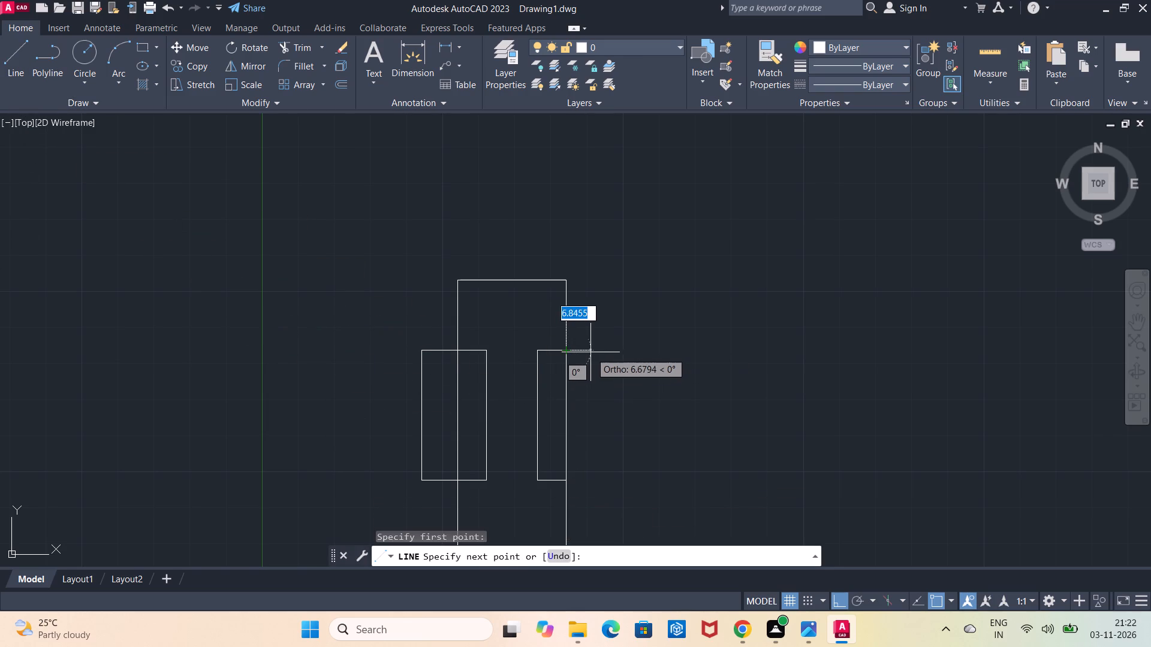
pyautogui.press('1')
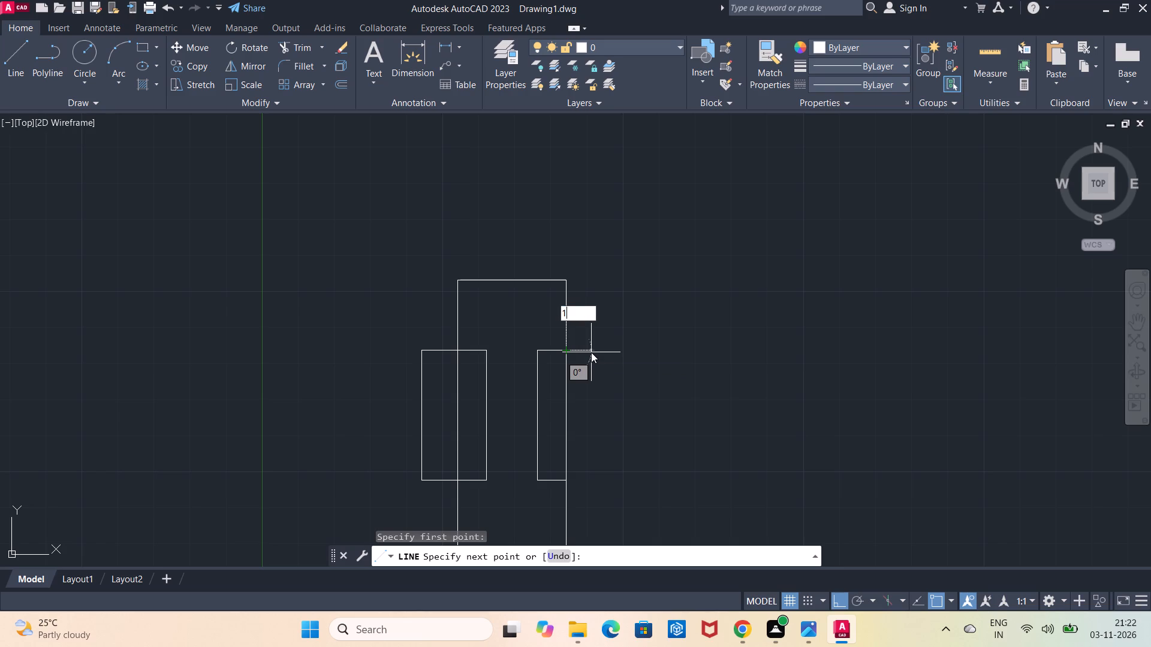
pyautogui.press('0')
pyautogui.press('Return')
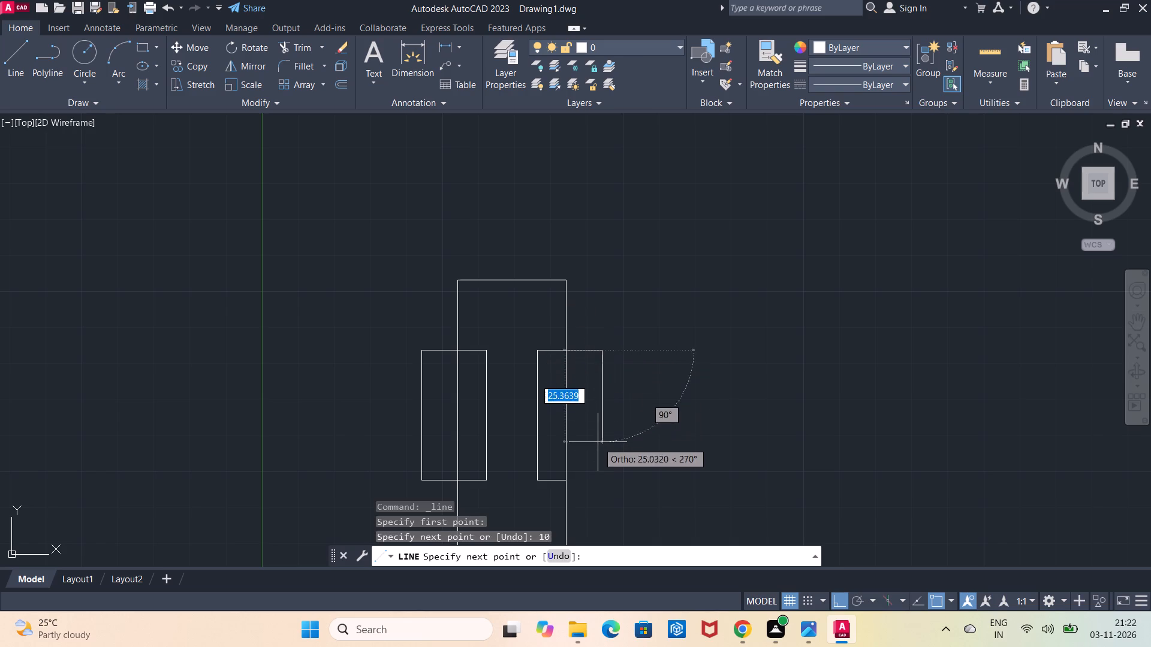
pyautogui.press('3')
pyautogui.press('6')
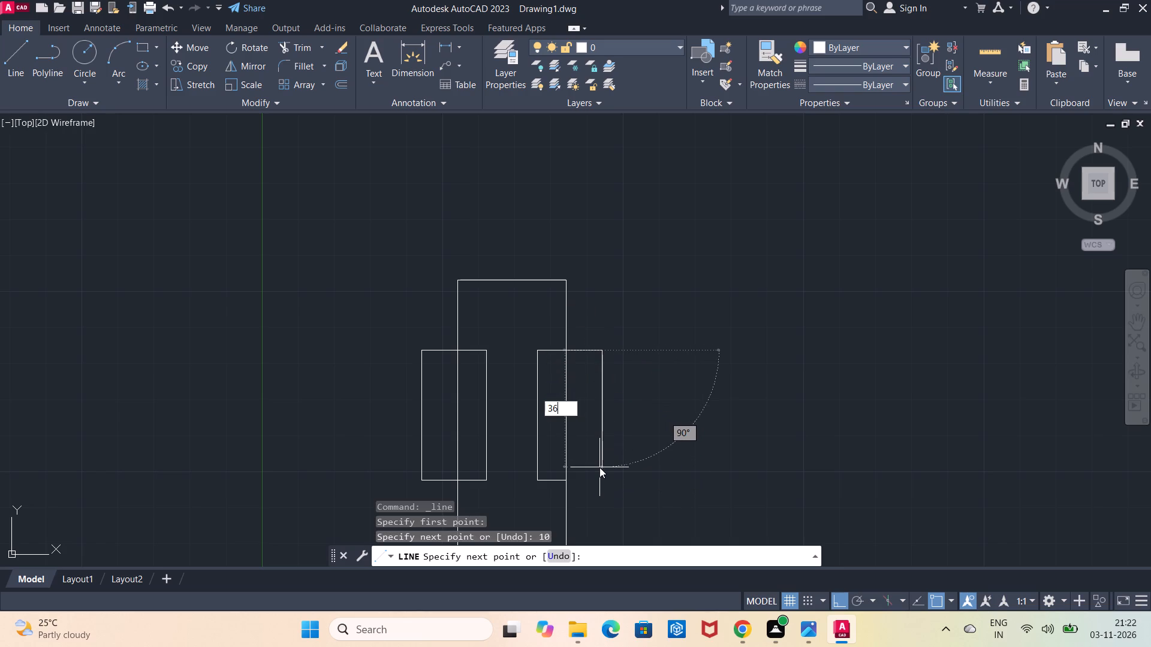
pyautogui.press('Return')
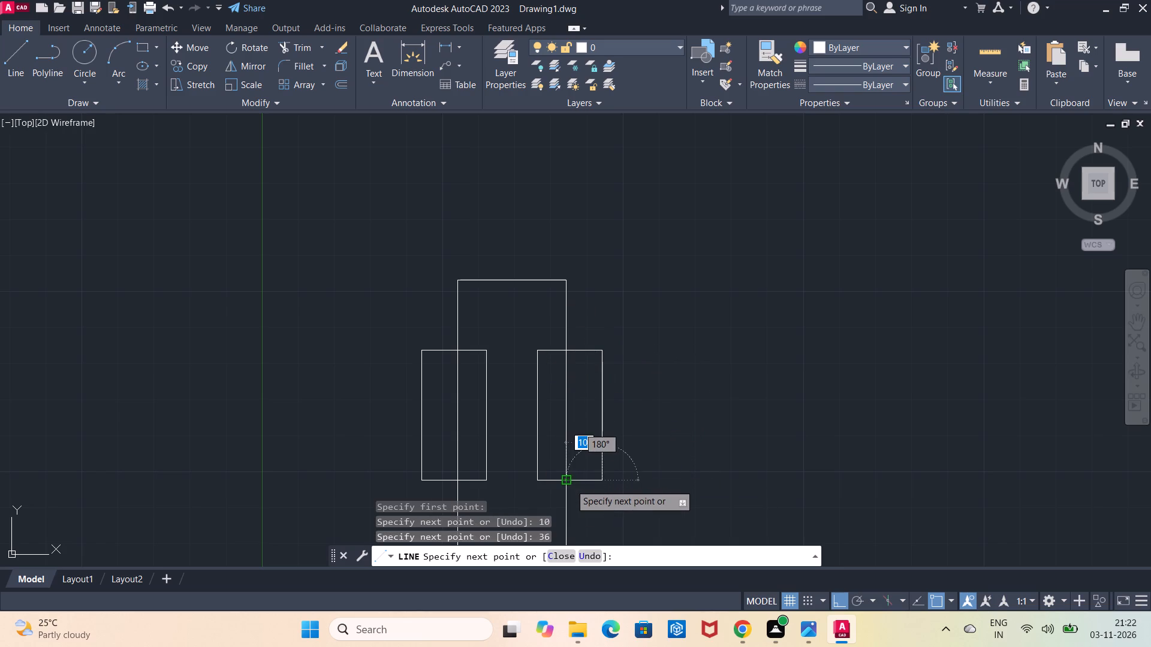
pyautogui.click(570, 484)
pyautogui.press('Escape')
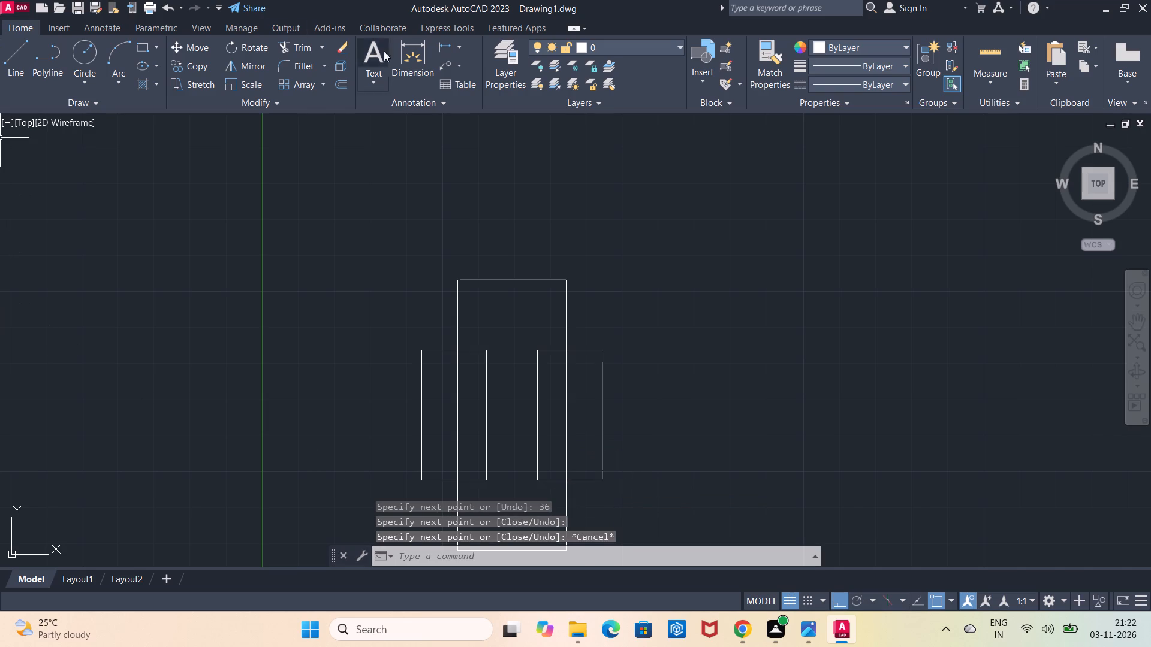
# Trim away the portions of the 30 by 75 rectangle's long sides that lie inside the two jaw rectangles.
pyautogui.click(288, 49)
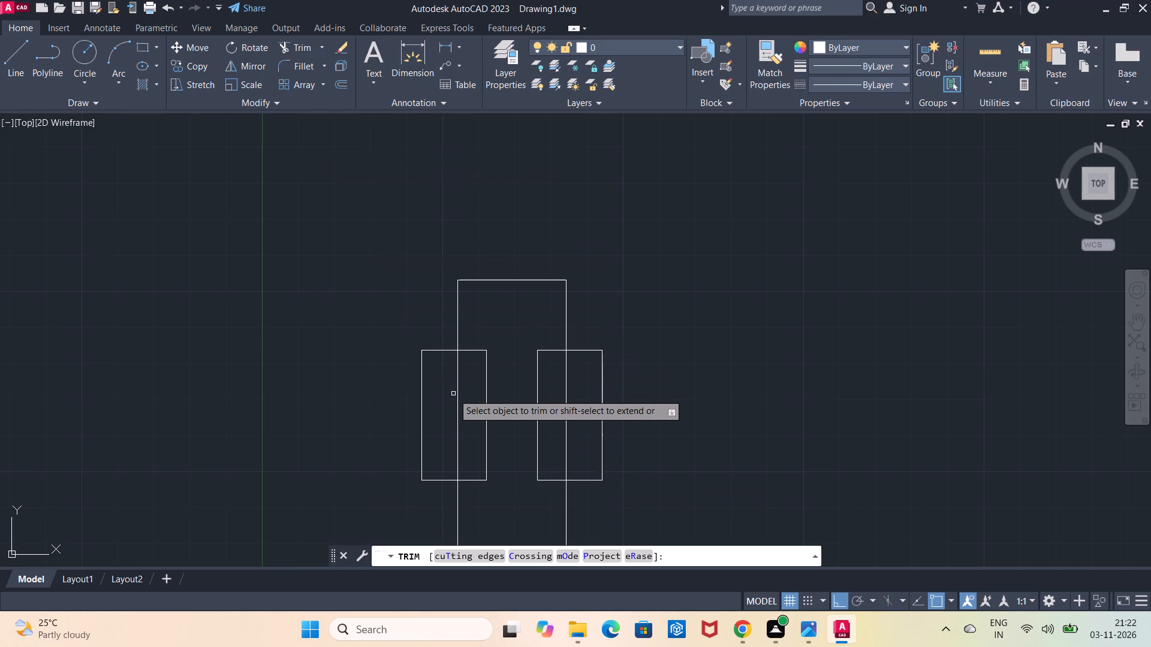
pyautogui.click(456, 394)
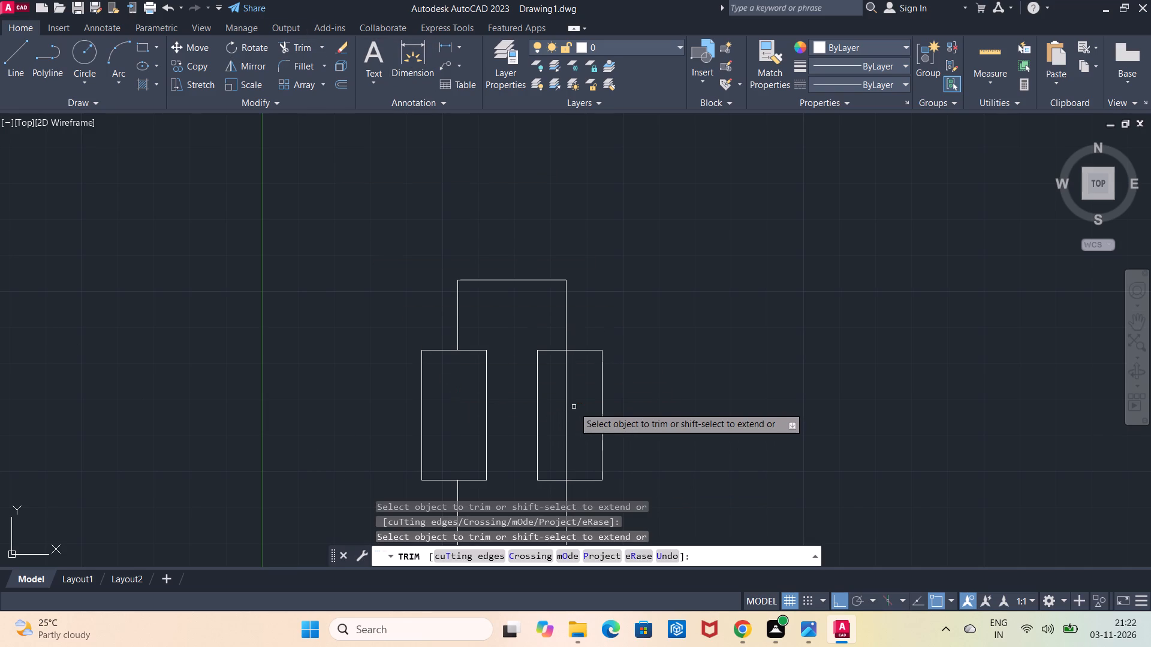
pyautogui.click(567, 411)
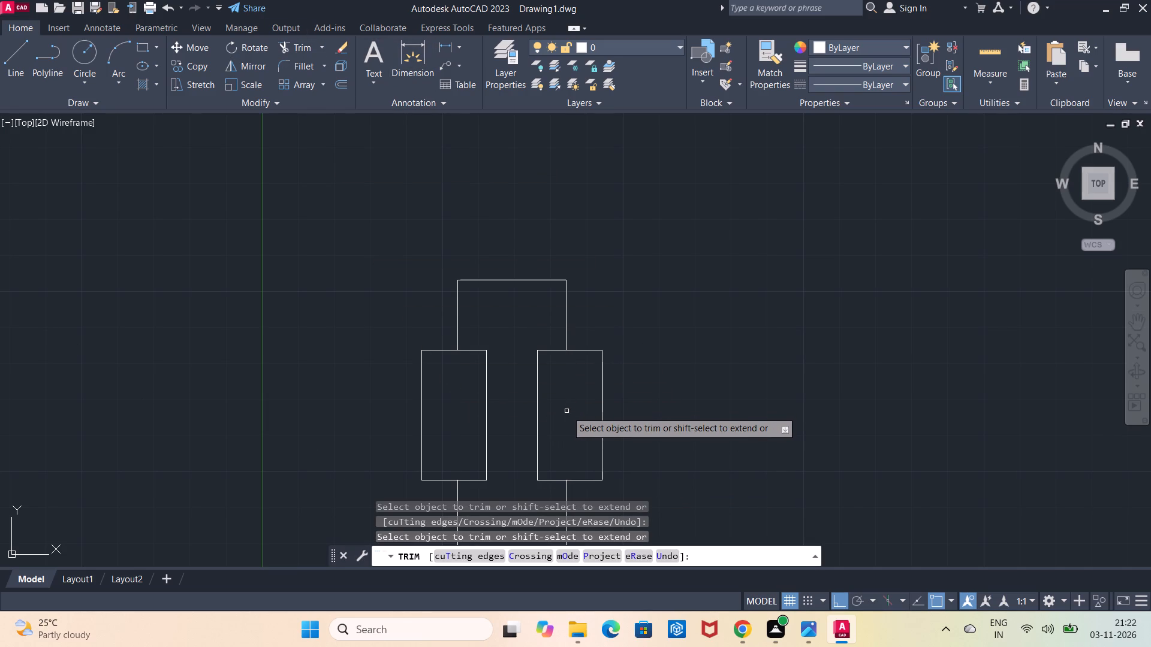
pyautogui.press('Escape')
# Load the ACAD_ISO02W100 ISO dash linetype and make it the current linetype.
pyautogui.click(835, 89)
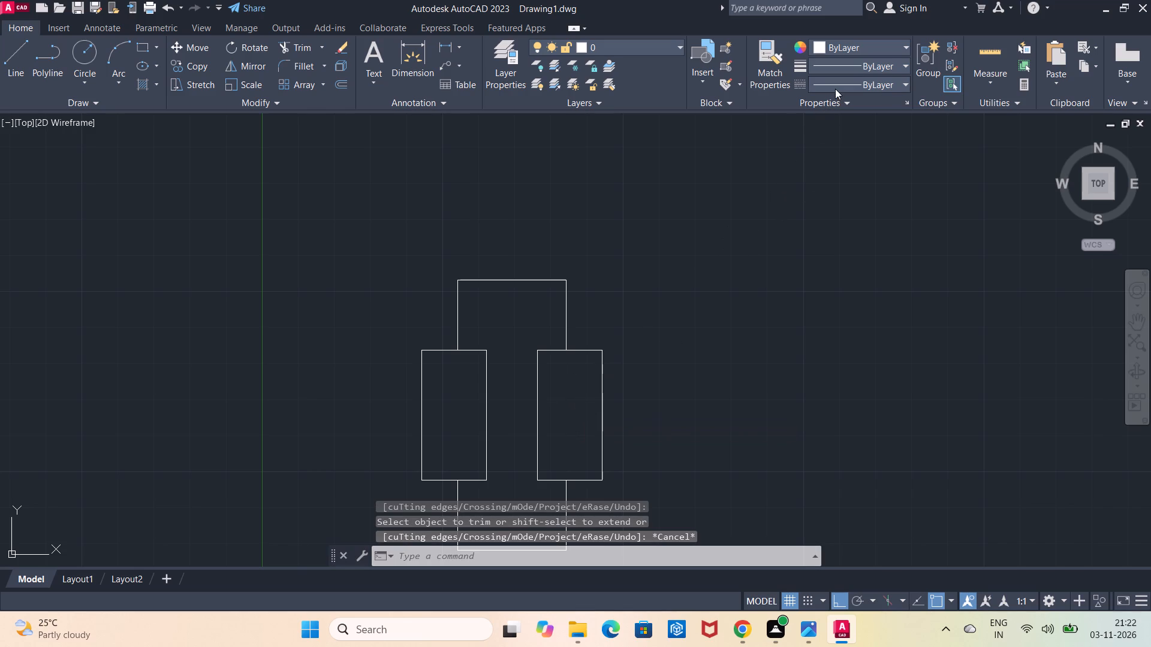
pyautogui.click(833, 167)
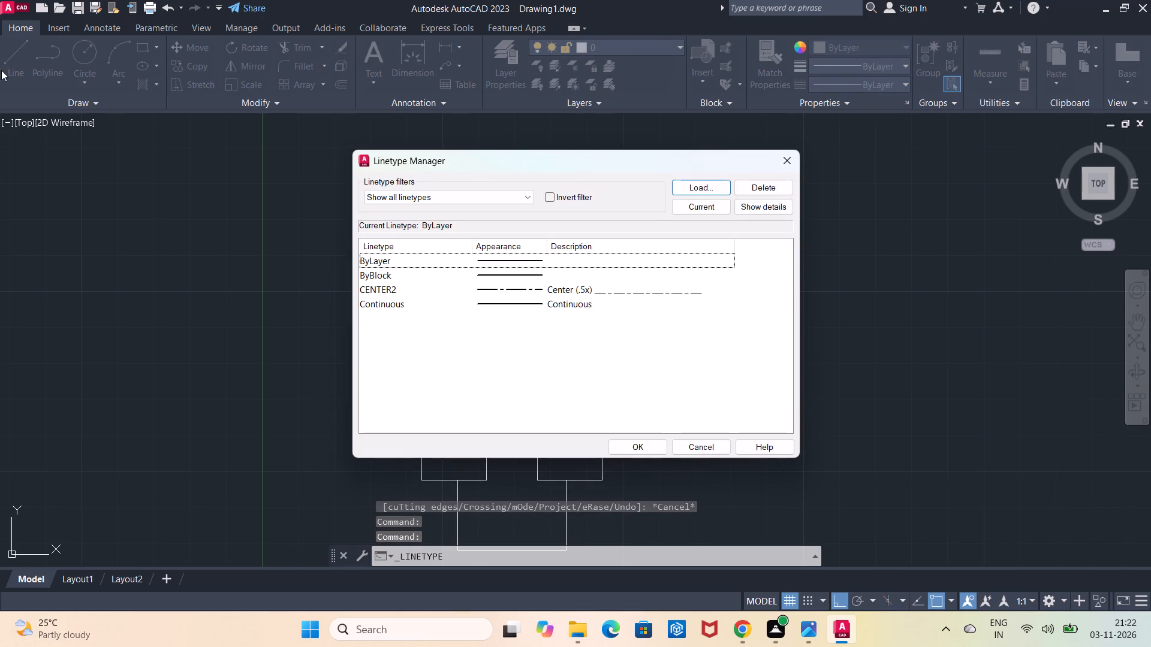
pyautogui.click(721, 186)
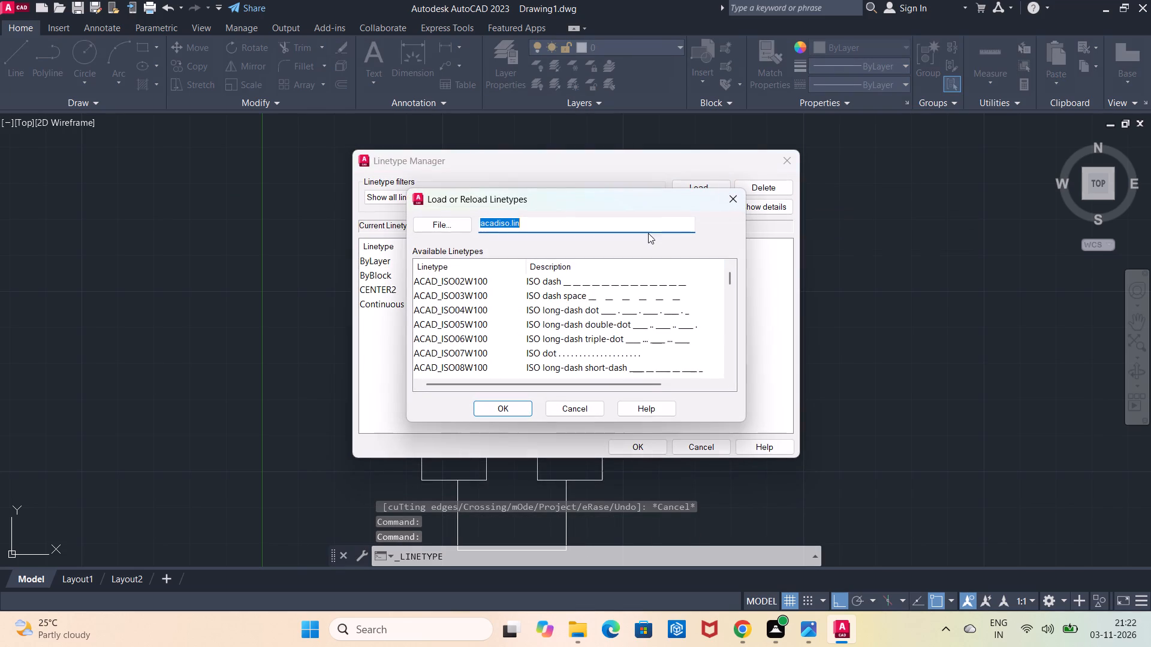
pyautogui.scroll(-2, 563, 295)
pyautogui.scroll(2, 563, 295)
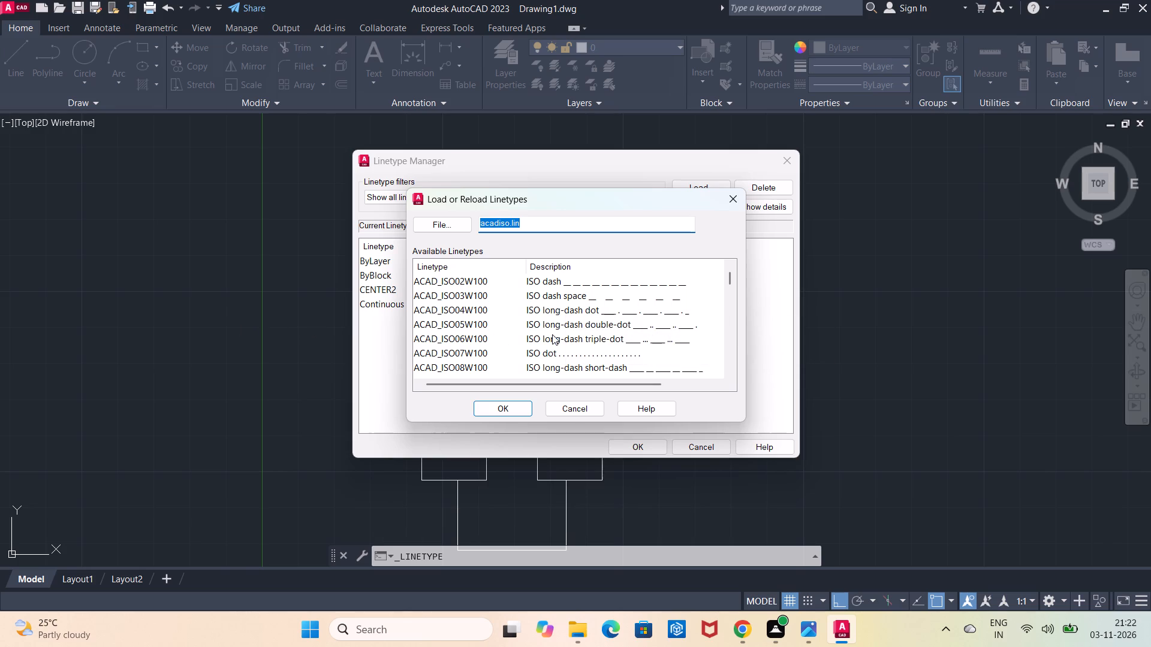
pyautogui.click(555, 280)
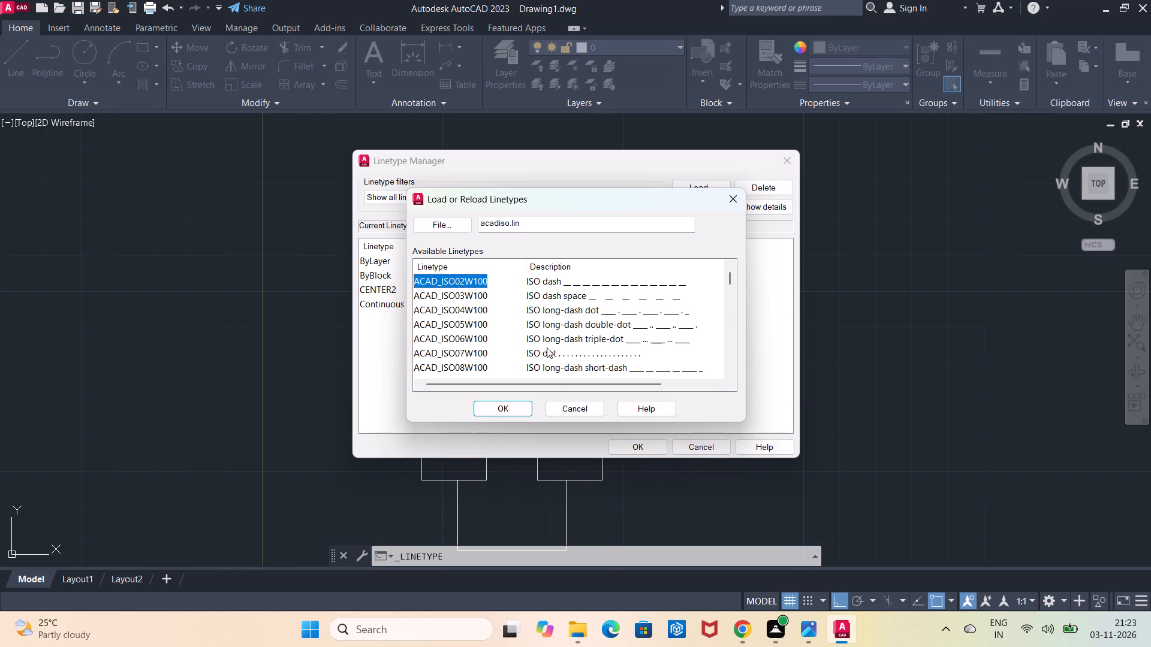
pyautogui.click(515, 404)
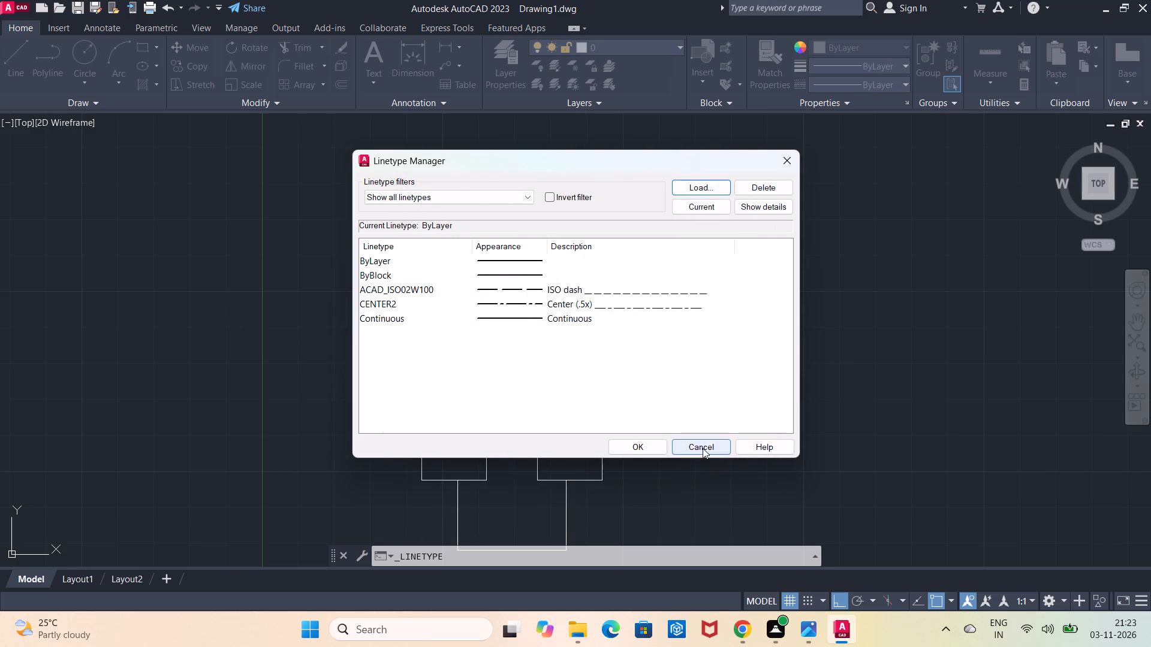
pyautogui.click(639, 451)
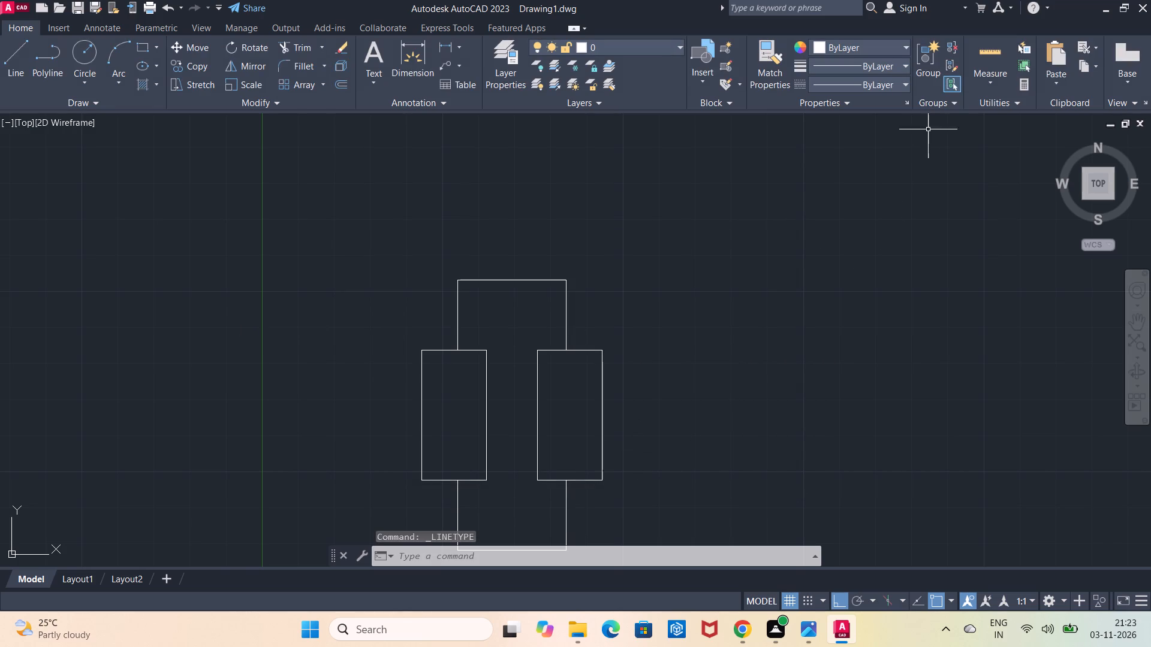
pyautogui.click(897, 79)
pyautogui.click(878, 135)
# Draw dashed vertical lines through the left and right jaw rectangles where the large rectangle's sides were trimmed away.
pyautogui.click(29, 80)
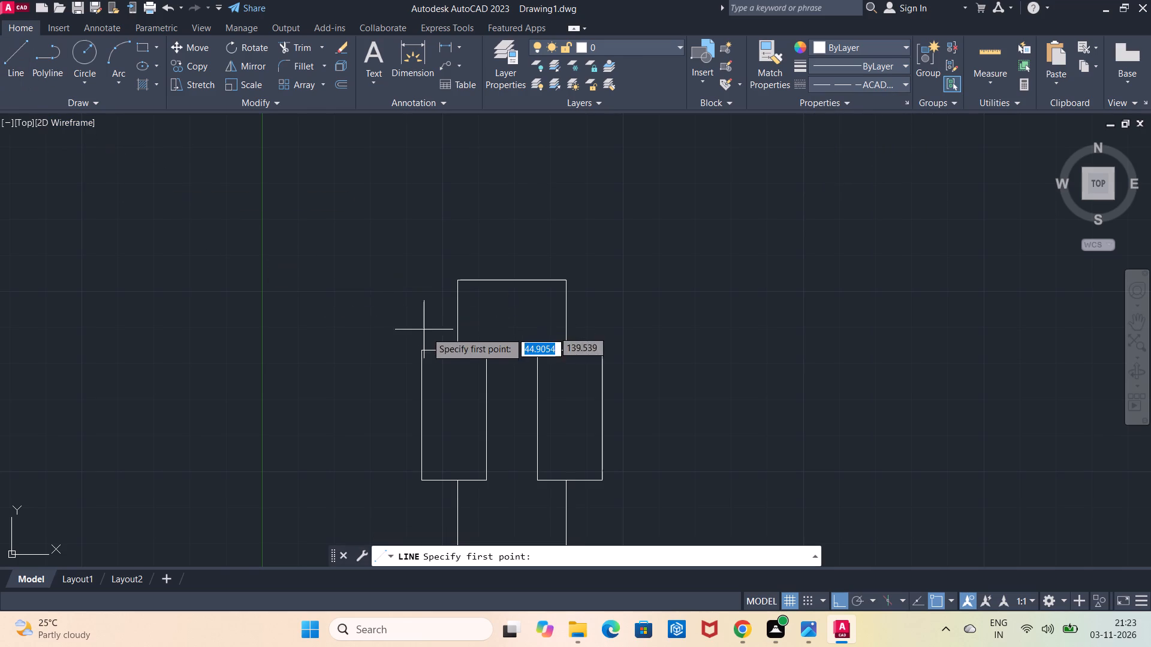
pyautogui.click(456, 350)
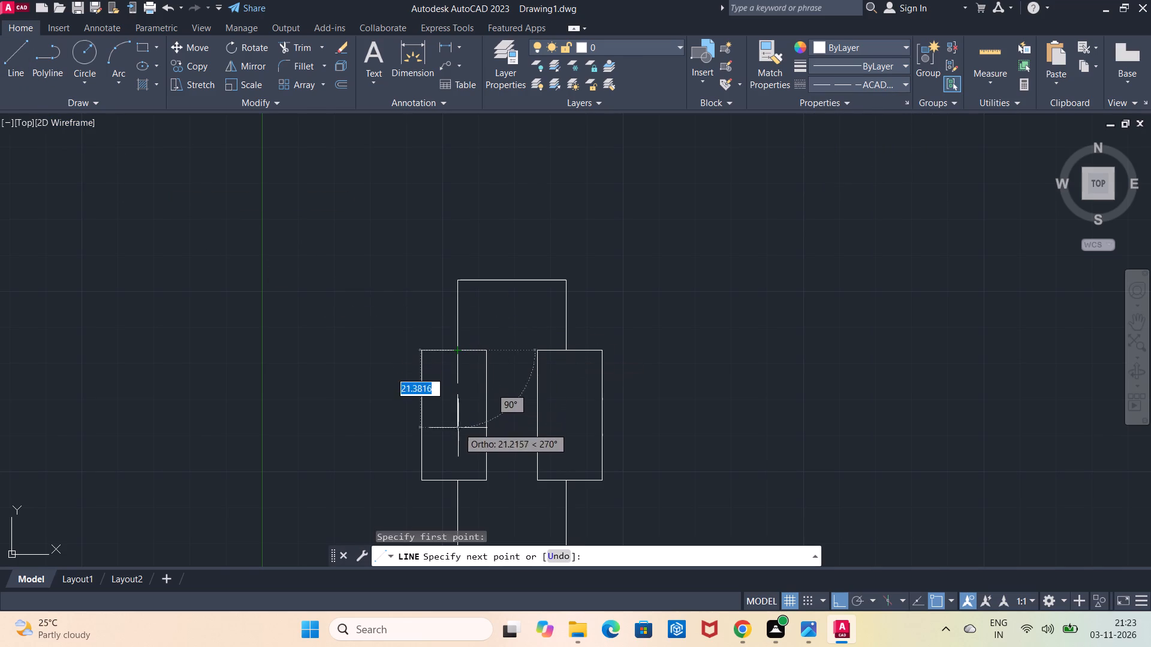
pyautogui.click(459, 477)
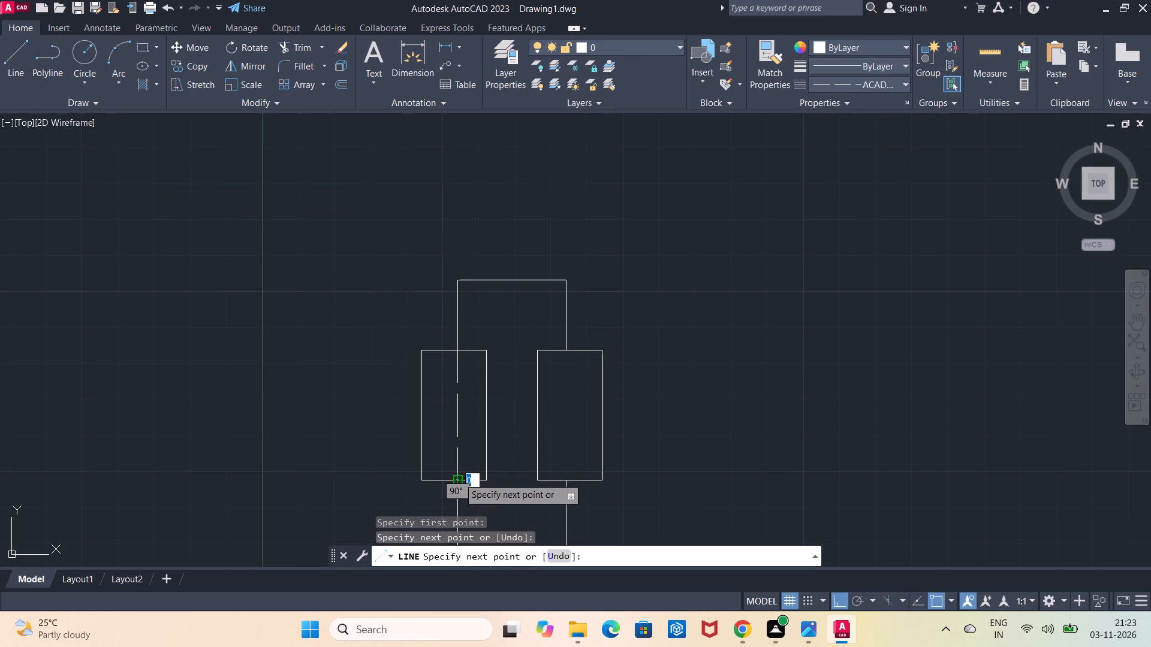
pyautogui.press('Escape')
pyautogui.scroll(-1, 354, 339)
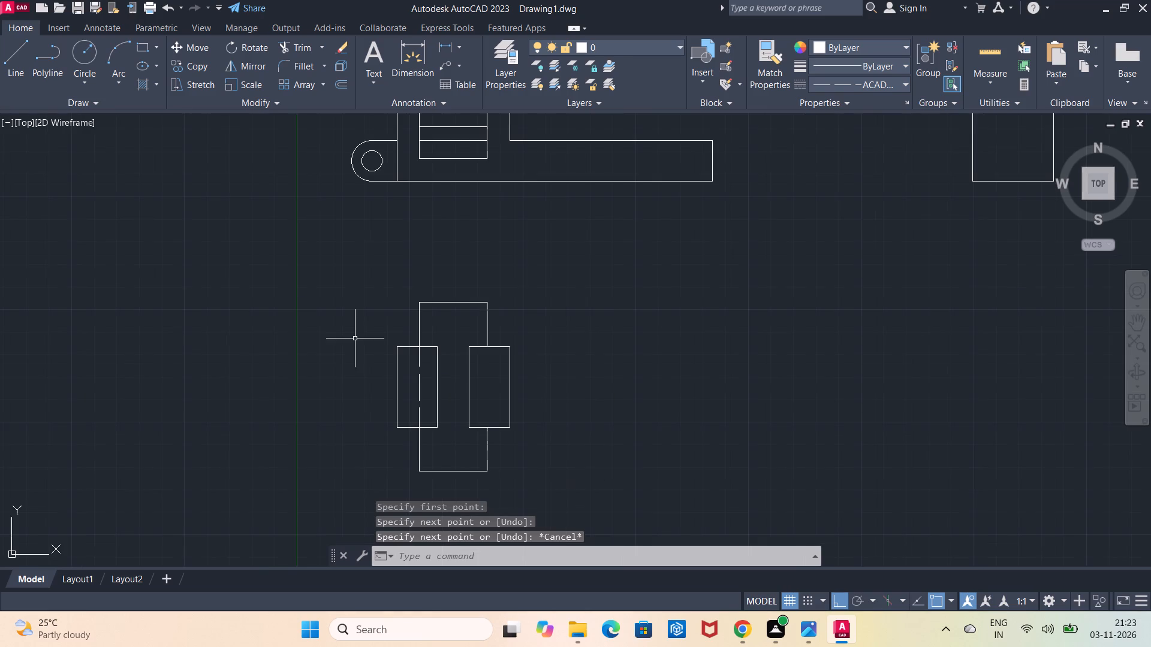
pyautogui.moveTo(355, 338); pyautogui.dragTo(376, 279, button='middle')
pyautogui.click(23, 70)
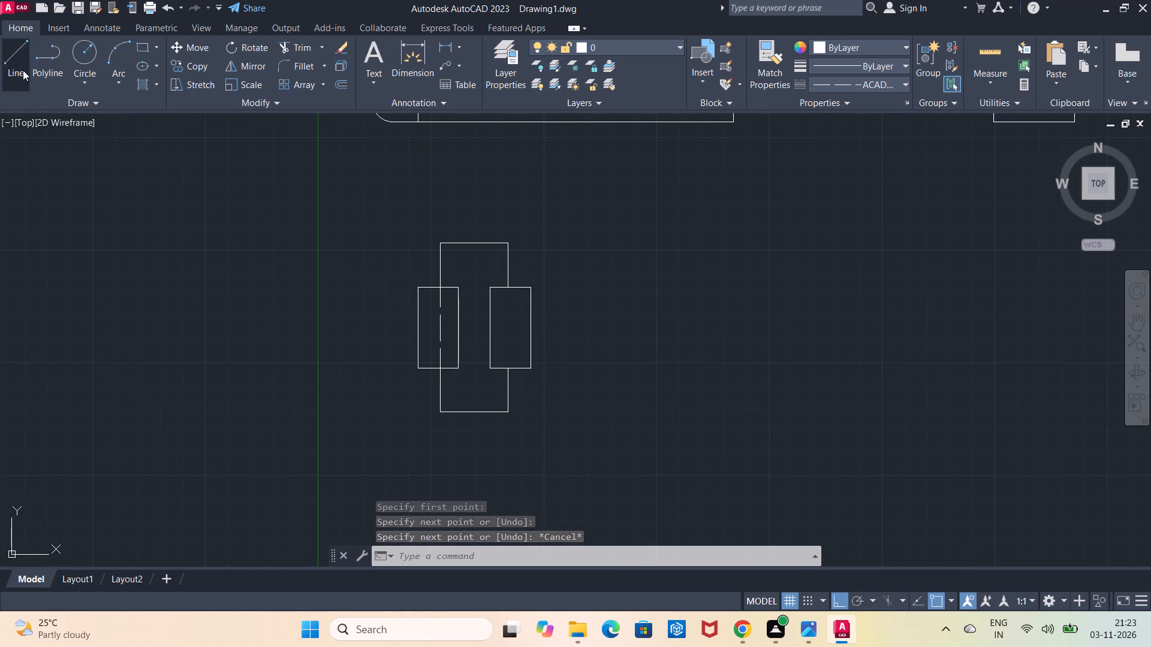
pyautogui.click(509, 289)
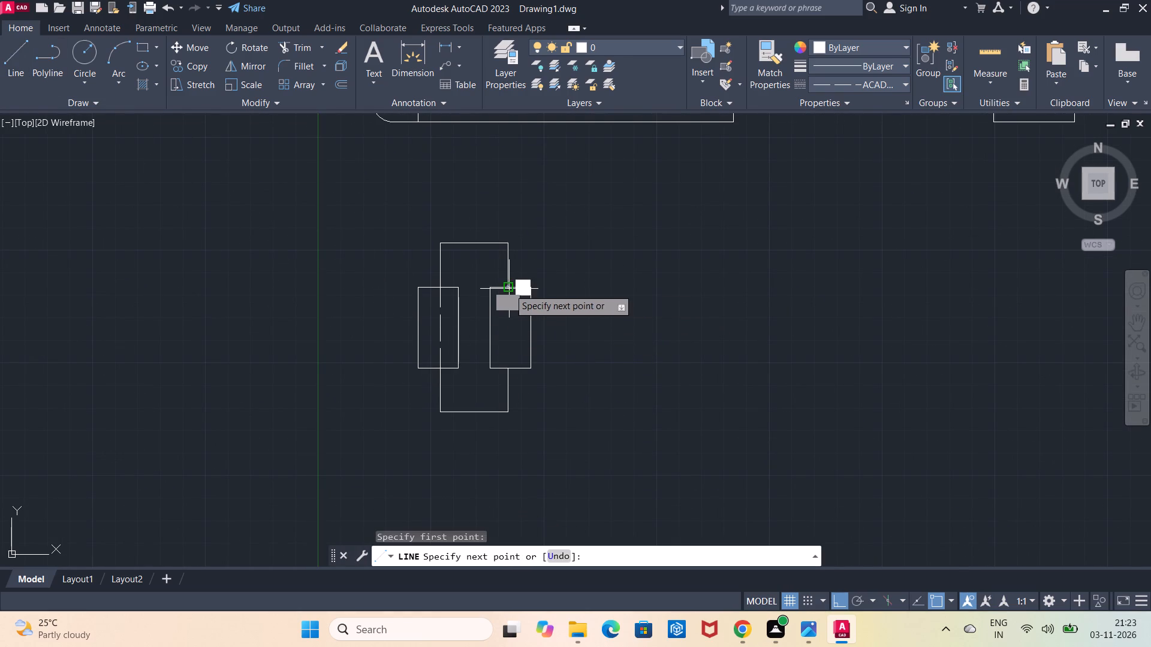
pyautogui.click(508, 379)
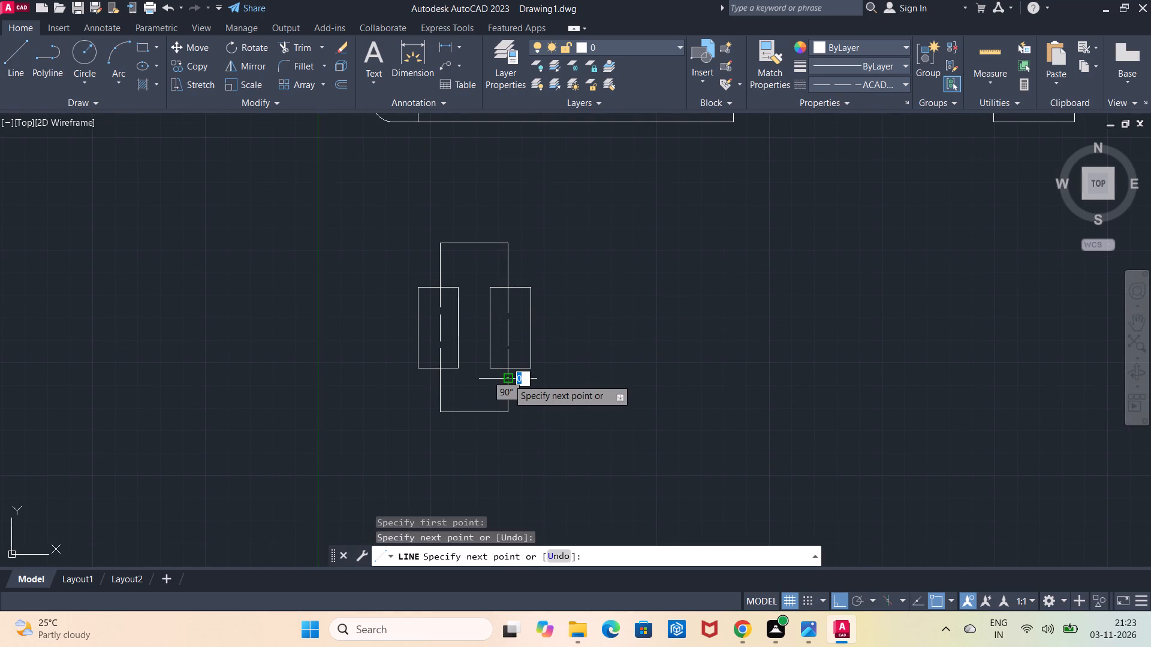
pyautogui.press('Escape')
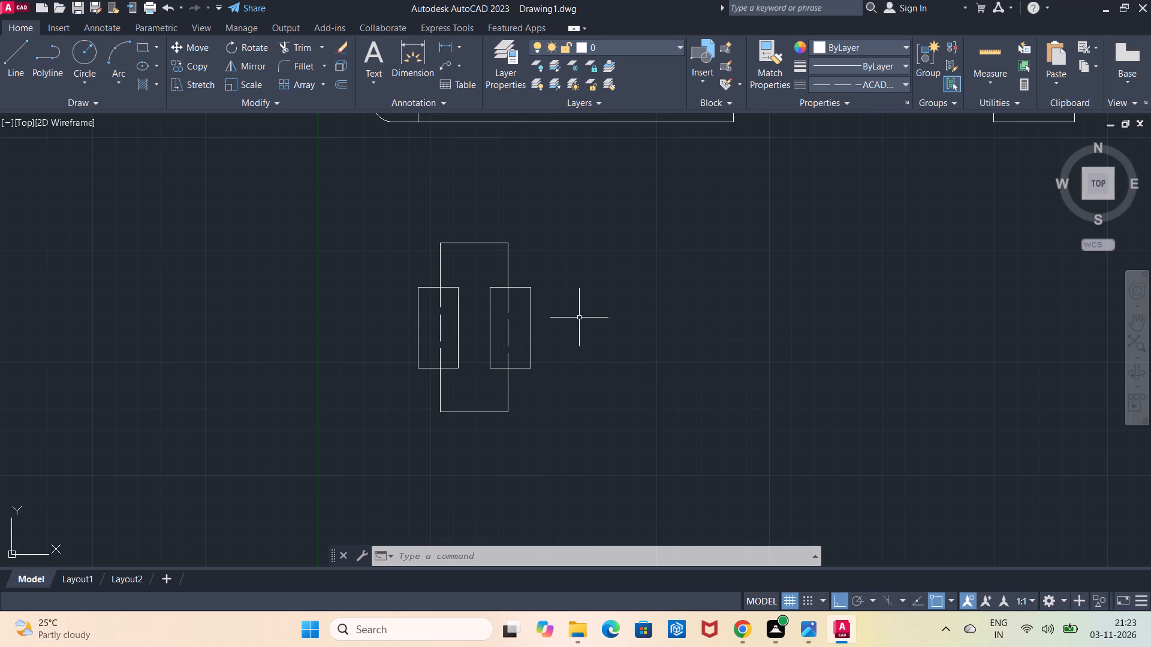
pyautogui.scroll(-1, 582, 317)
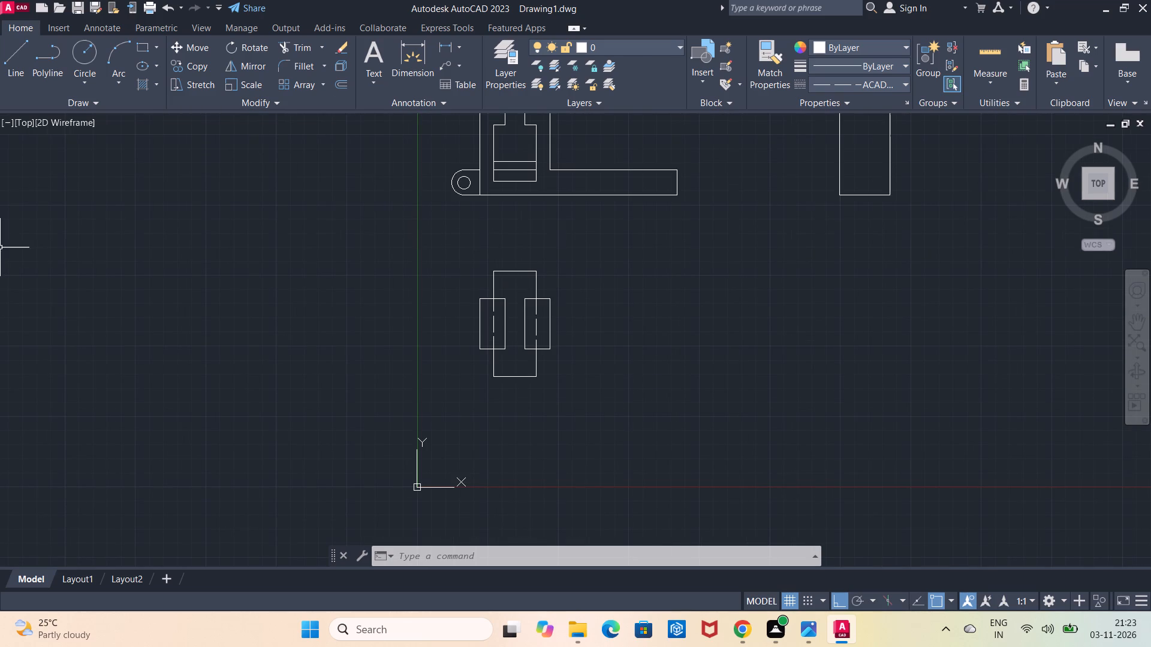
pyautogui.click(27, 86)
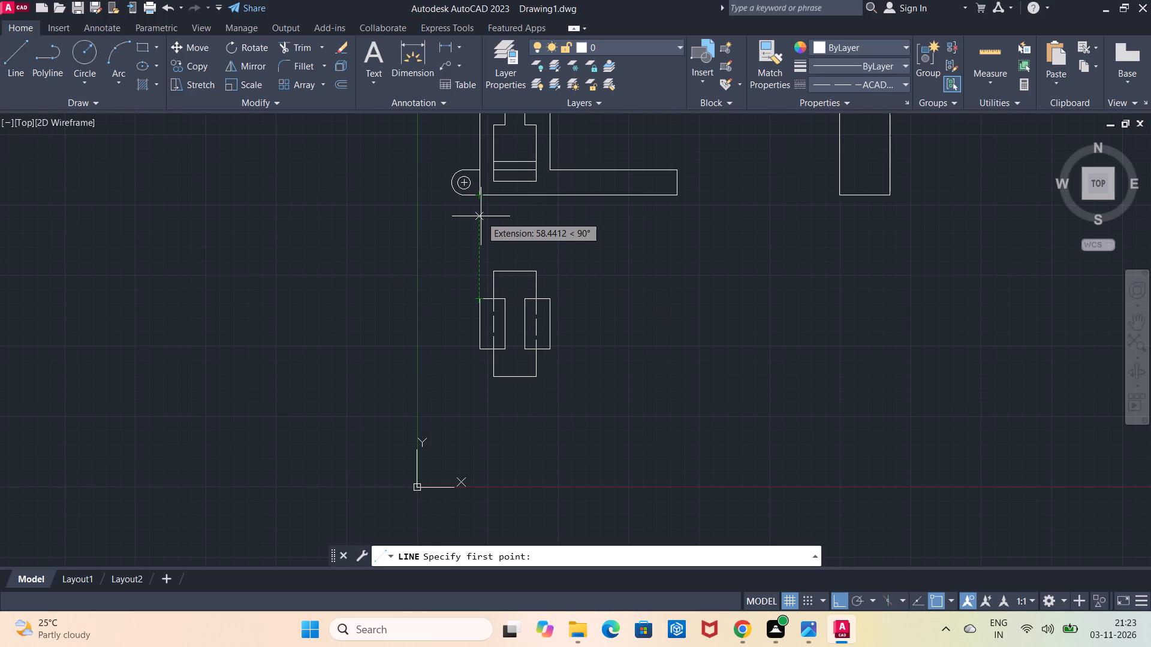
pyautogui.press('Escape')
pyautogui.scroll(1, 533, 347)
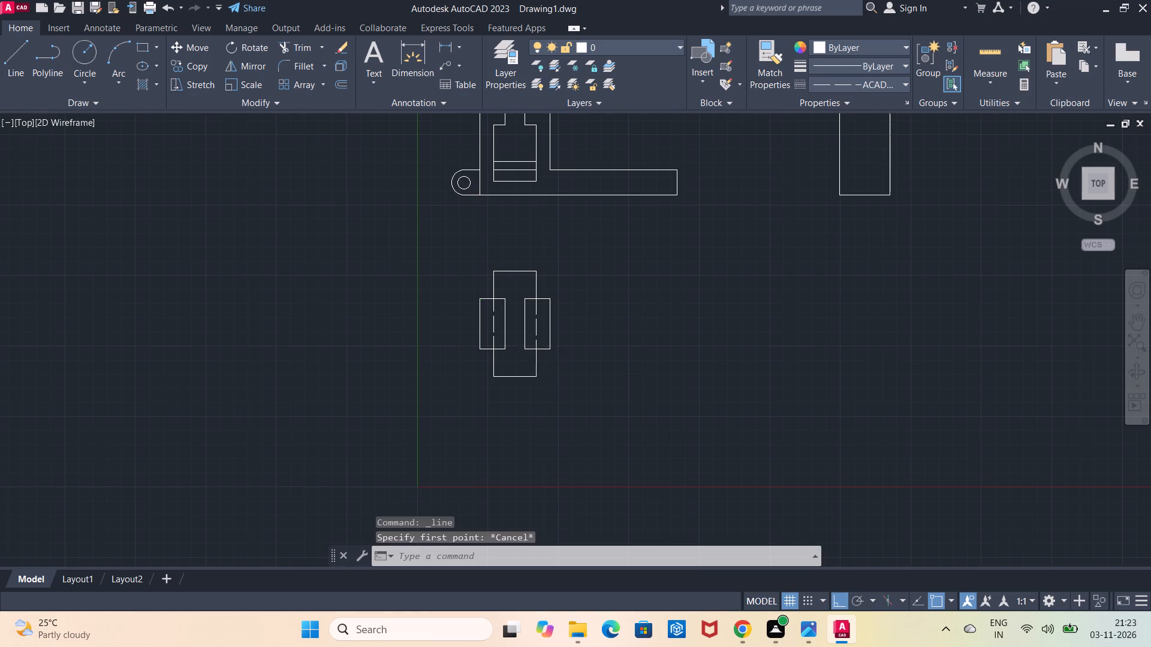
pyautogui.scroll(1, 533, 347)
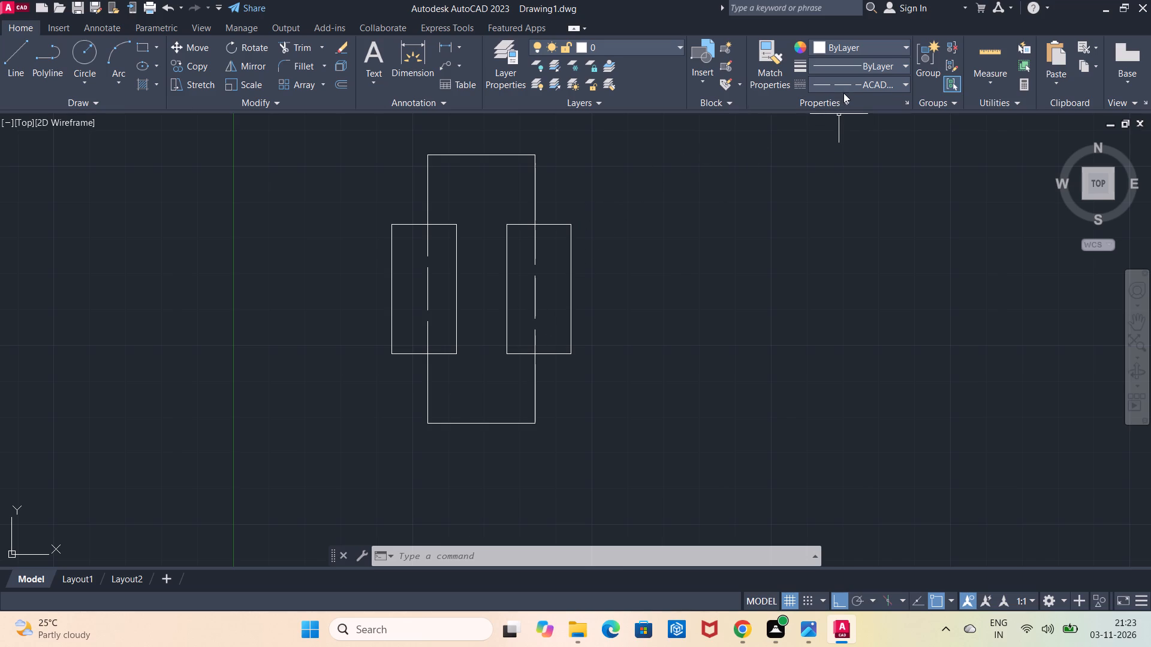
# Make CENTER2 the current linetype and draw a horizontal centreline across the left jaw, from its inner side's midpoint to its outer side's midpoint.
pyautogui.click(874, 77)
pyautogui.click(880, 156)
pyautogui.click(26, 87)
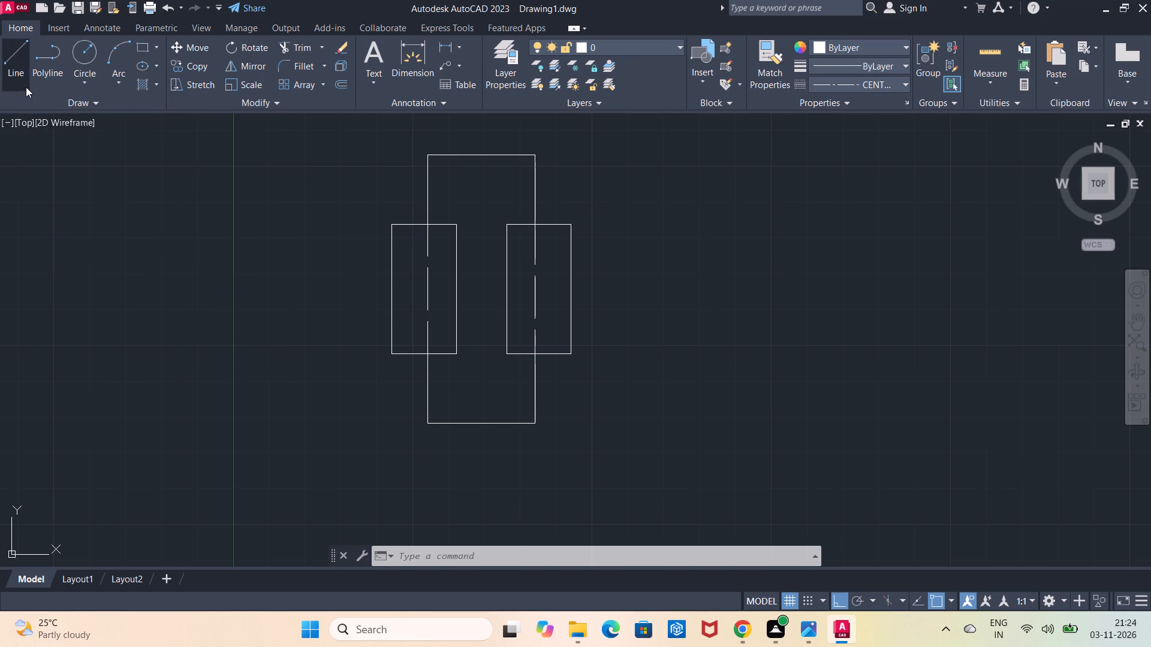
pyautogui.click(455, 290)
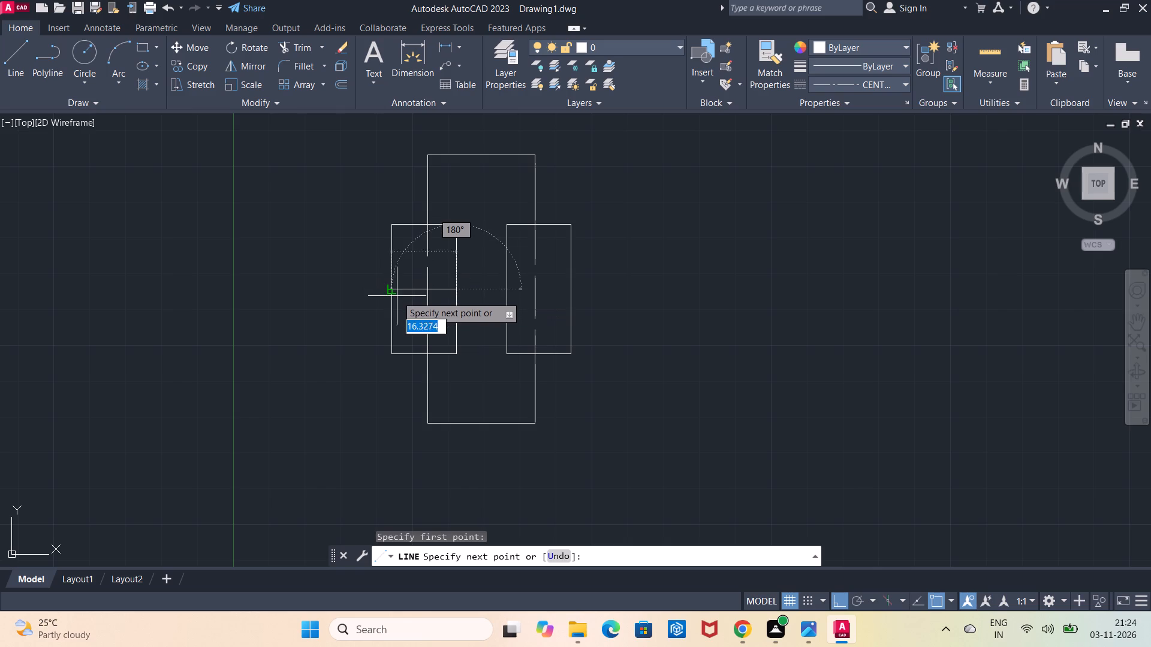
pyautogui.click(391, 292)
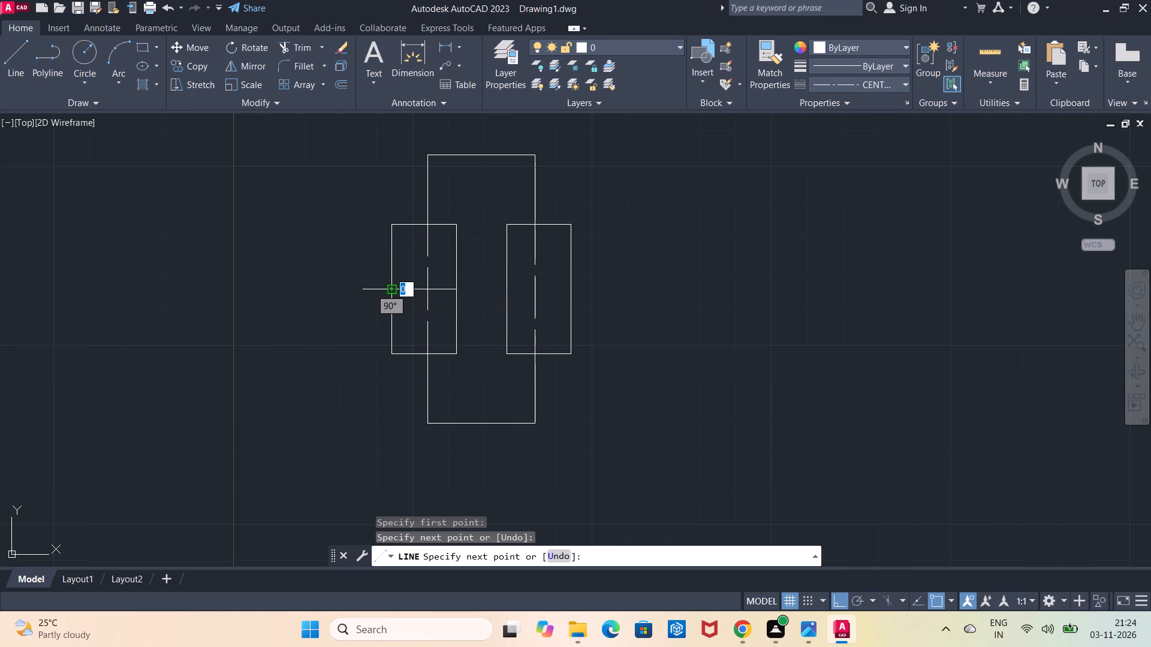
pyautogui.press('Escape')
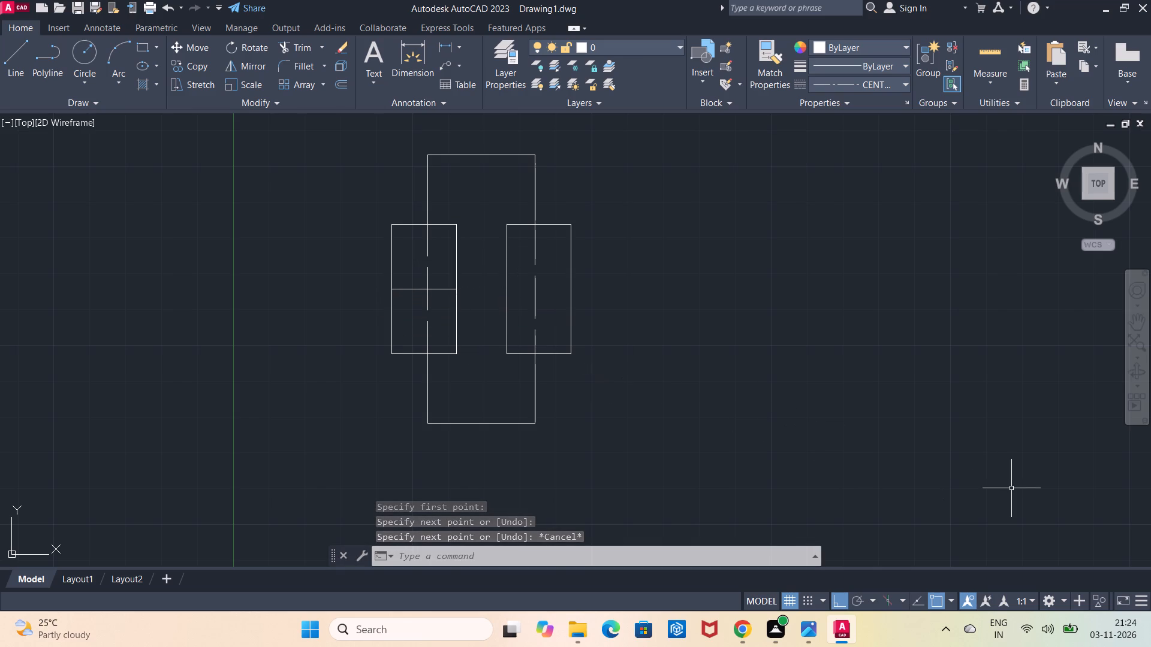
# Draw a horizontal line 20 long outward from the midpoint of the left jaw's outer side.
pyautogui.click(16, 77)
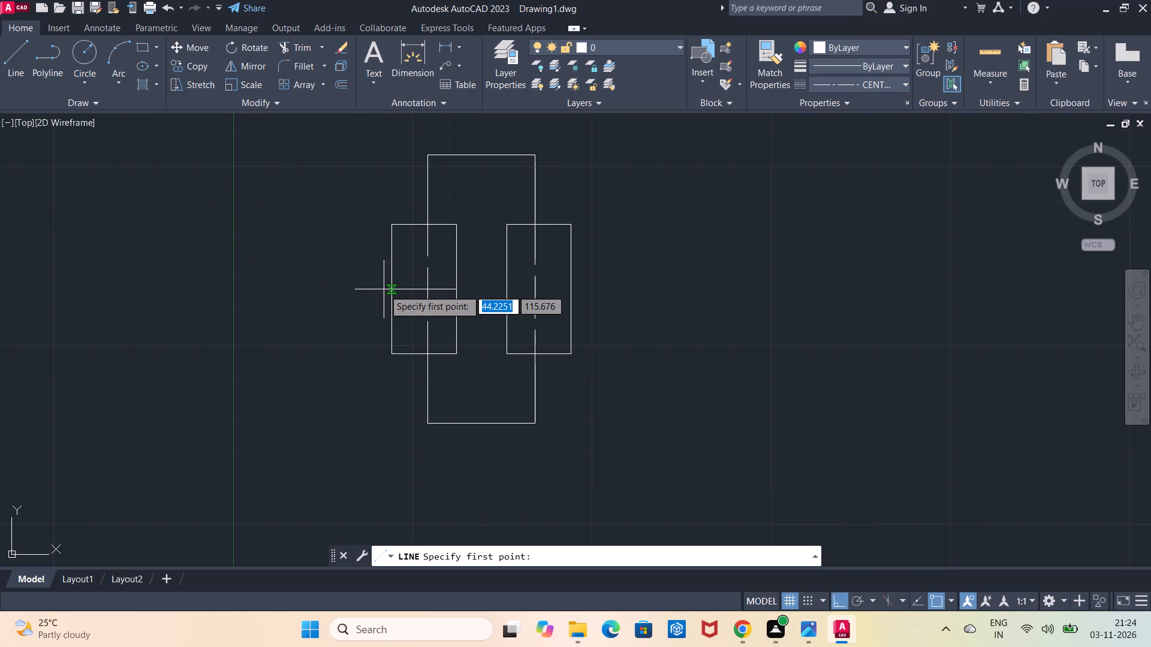
pyautogui.click(388, 288)
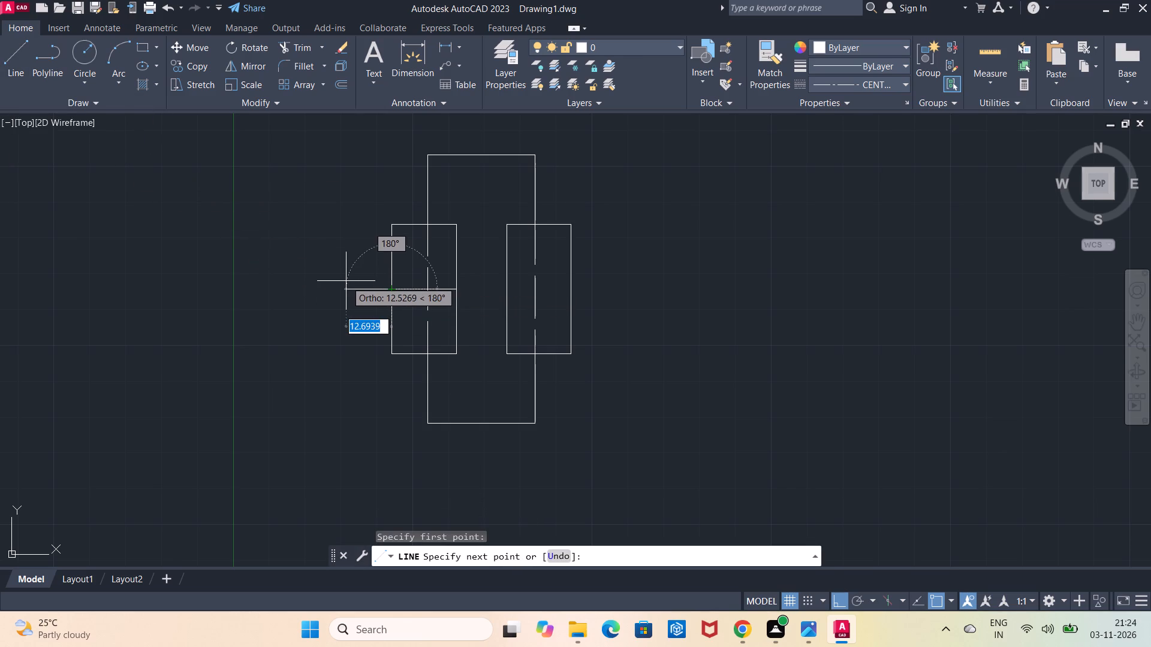
pyautogui.press('2')
pyautogui.press('0')
pyautogui.press('Return')
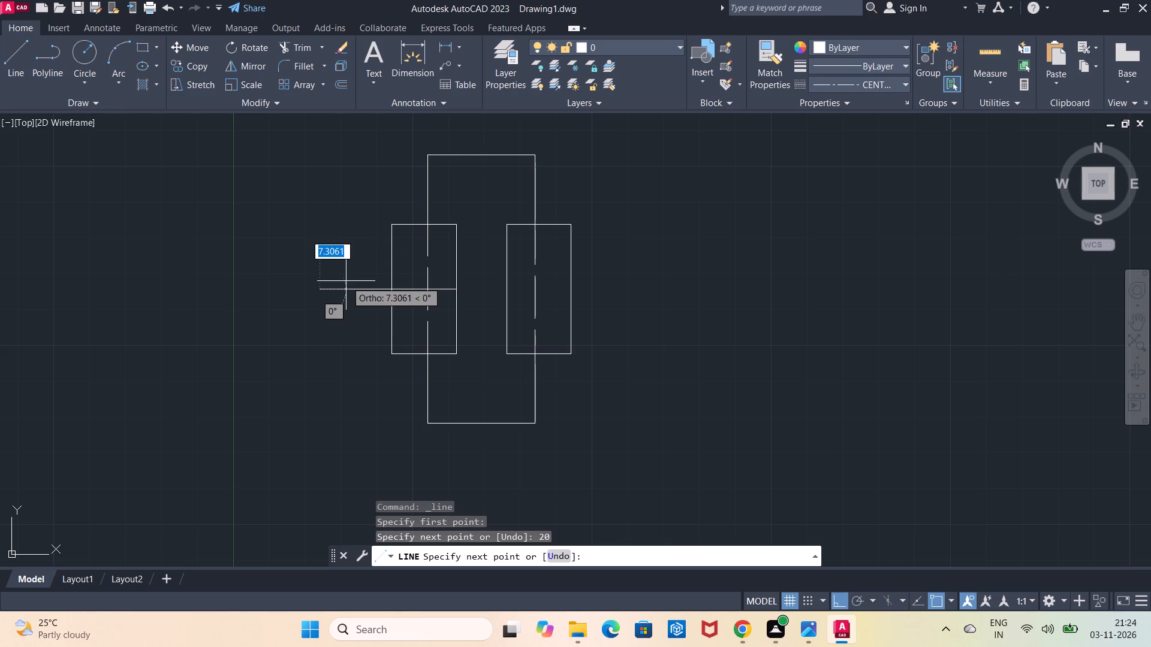
pyautogui.press('Escape')
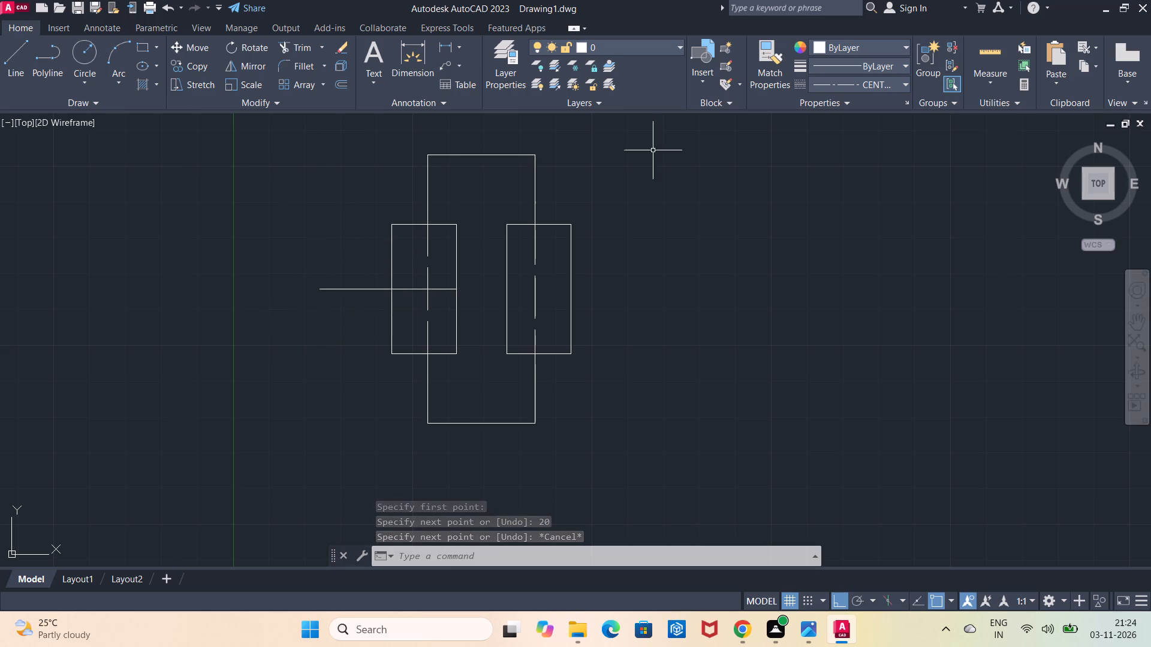
# Set the current linetype back to ByLayer.
pyautogui.click(831, 90)
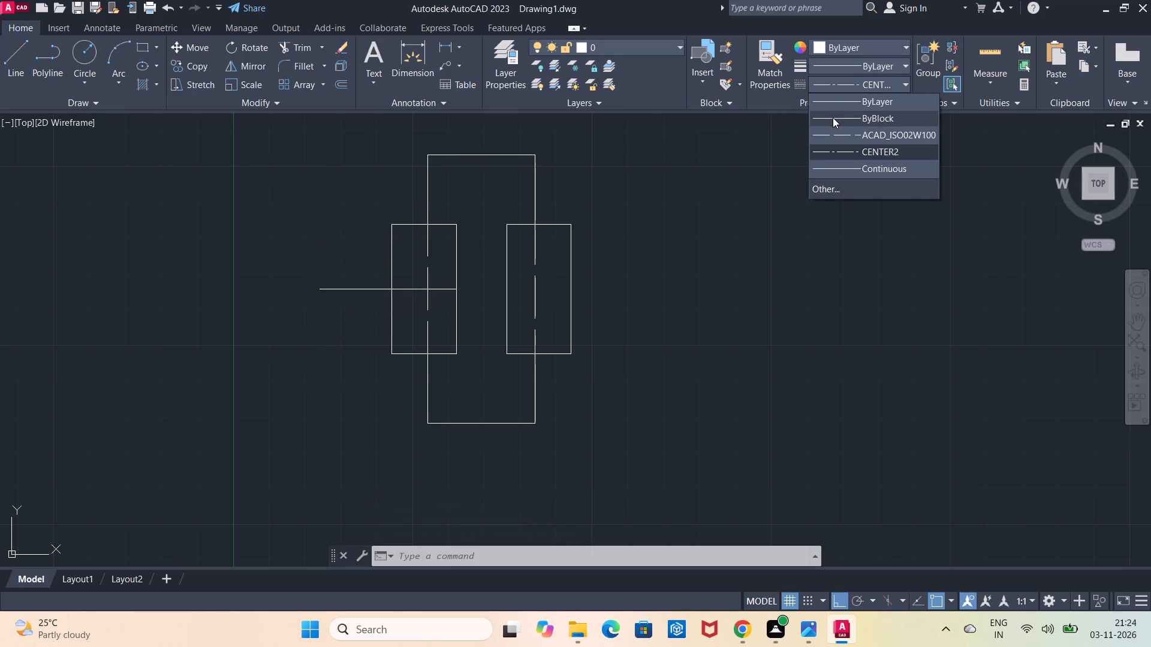
pyautogui.click(837, 104)
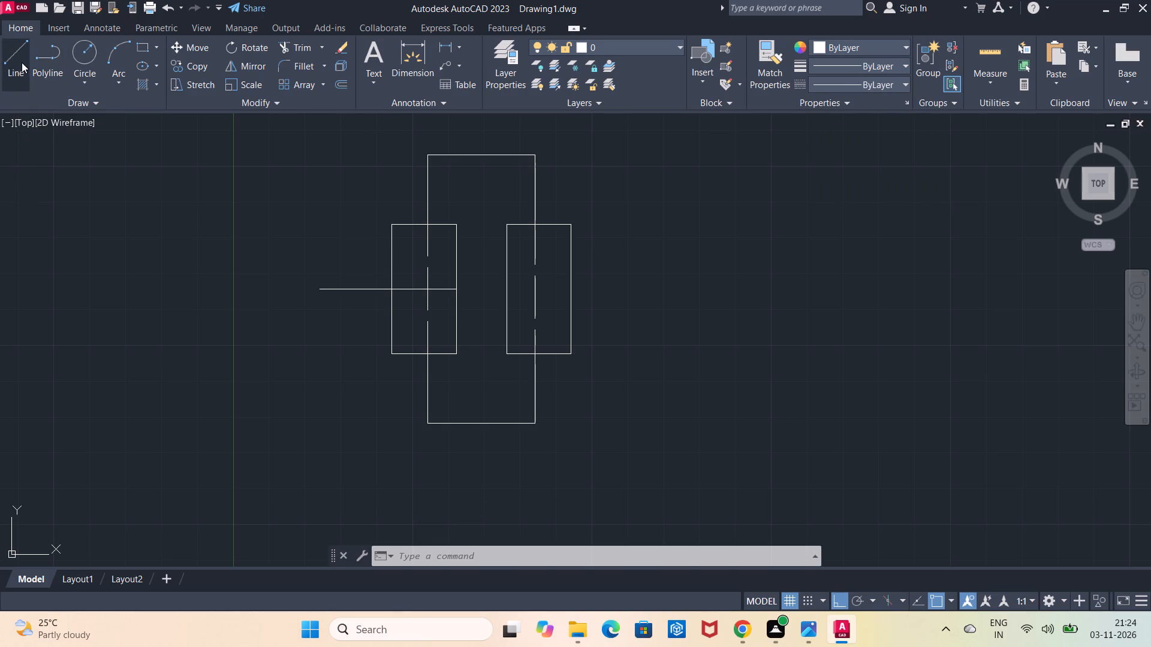
# Draw vertical lines 6 long upward and downward from the outer end of the left jaw's 20-long horizontal line.
pyautogui.click(19, 62)
pyautogui.click(323, 288)
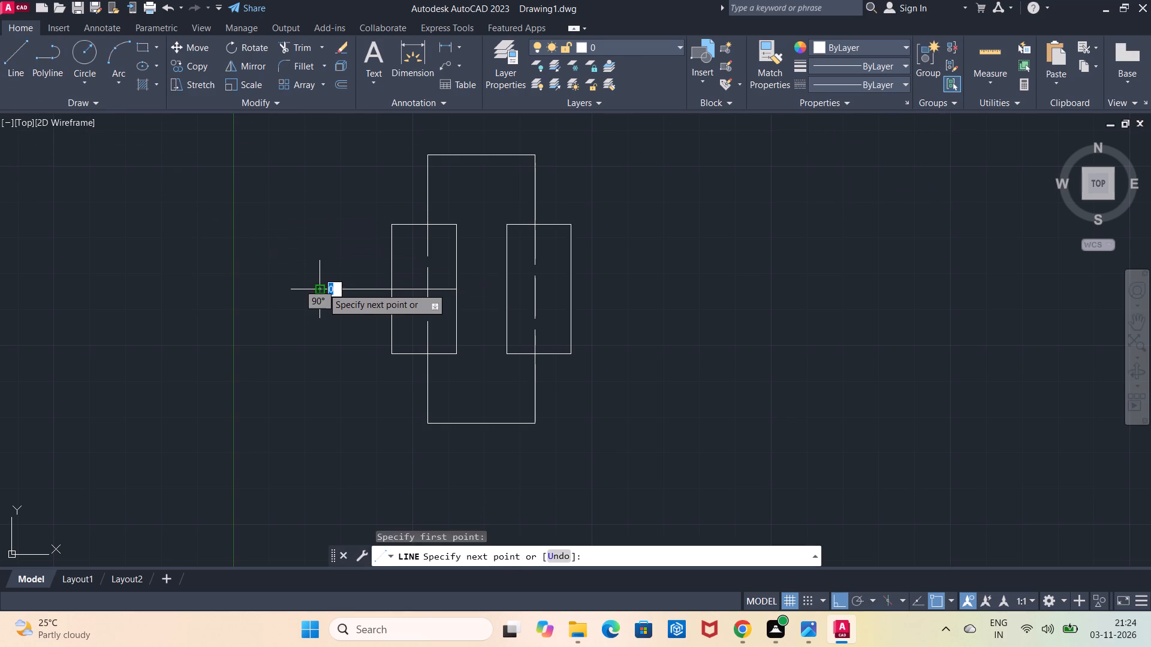
pyautogui.press('6')
pyautogui.press('Return')
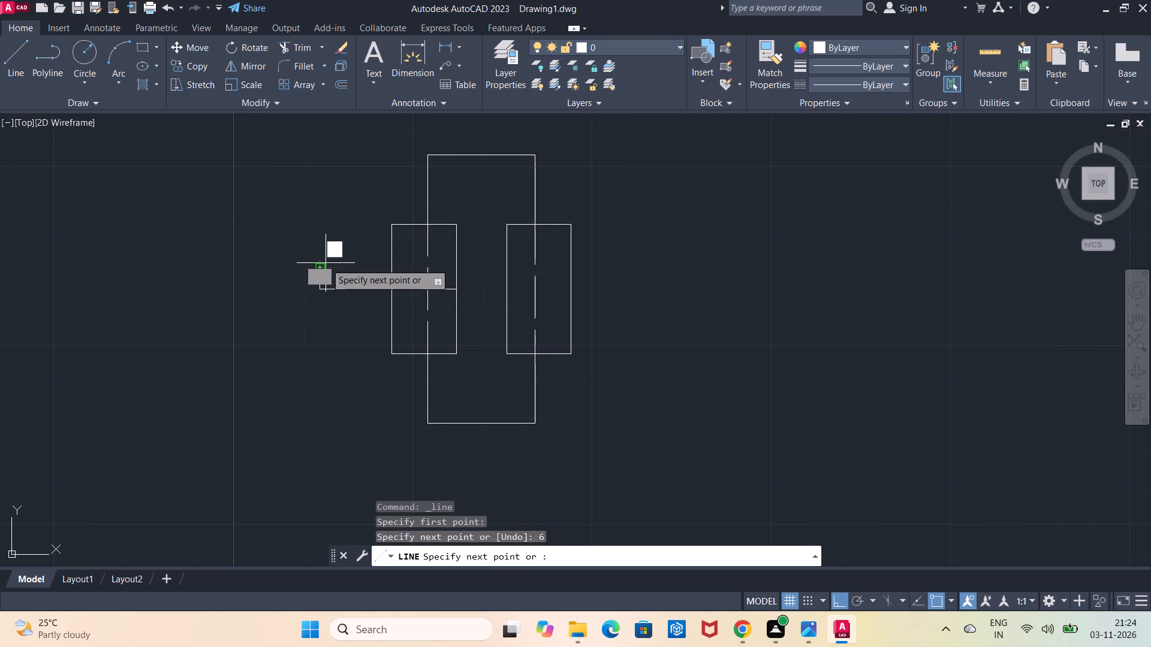
pyautogui.press('Escape')
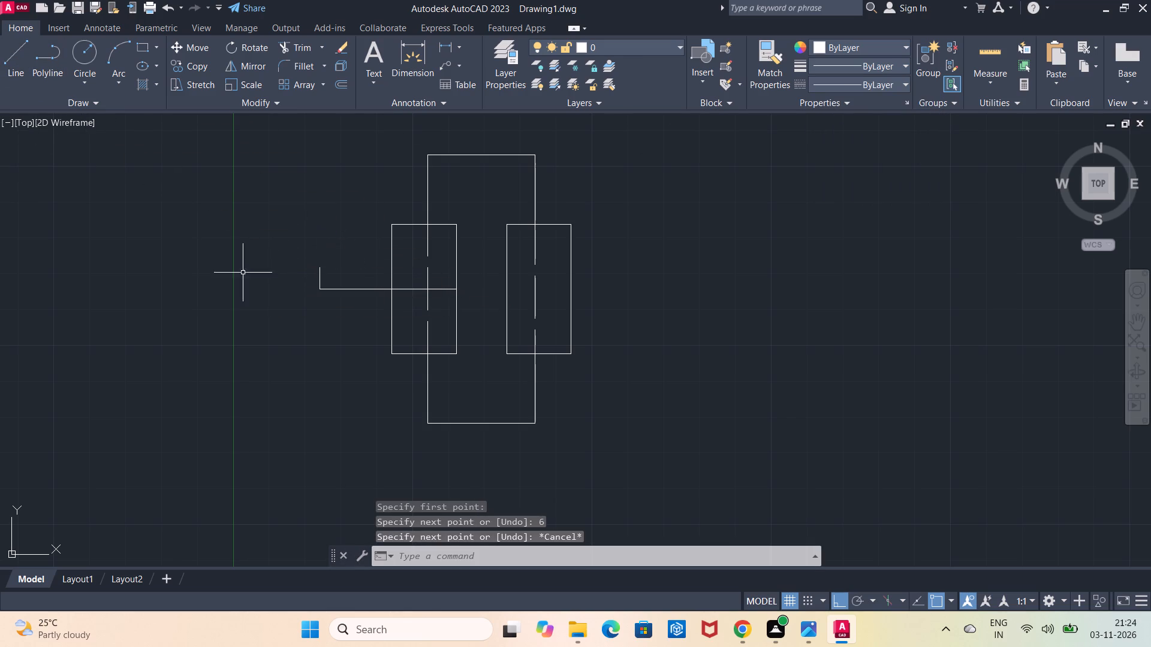
pyautogui.click(12, 74)
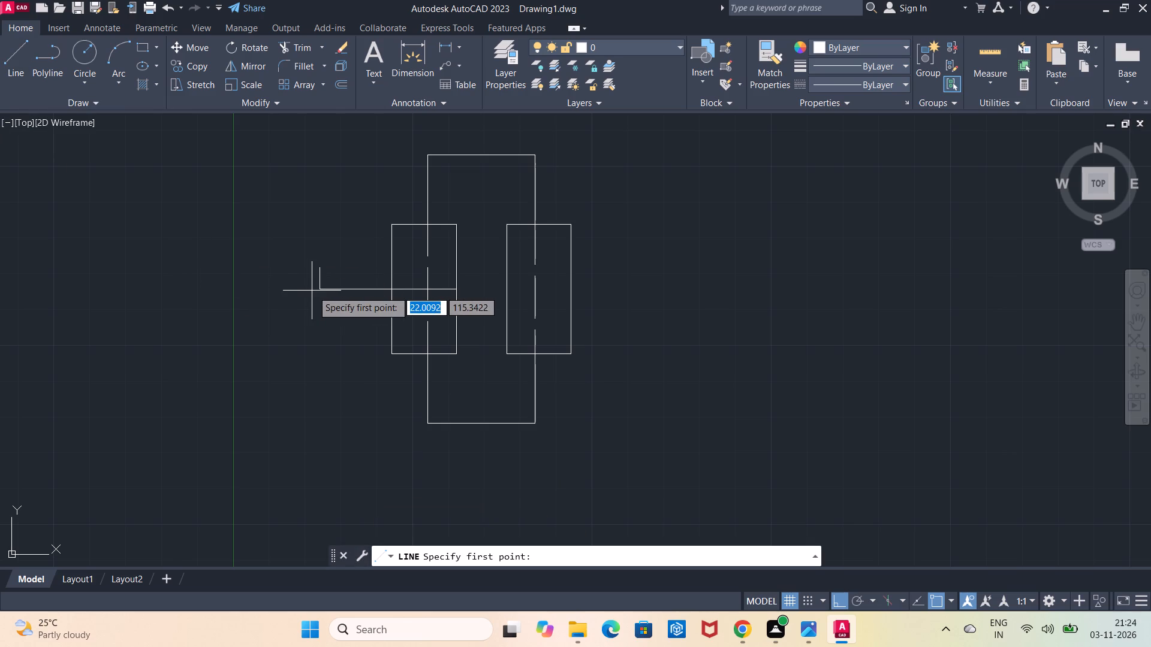
pyautogui.click(319, 288)
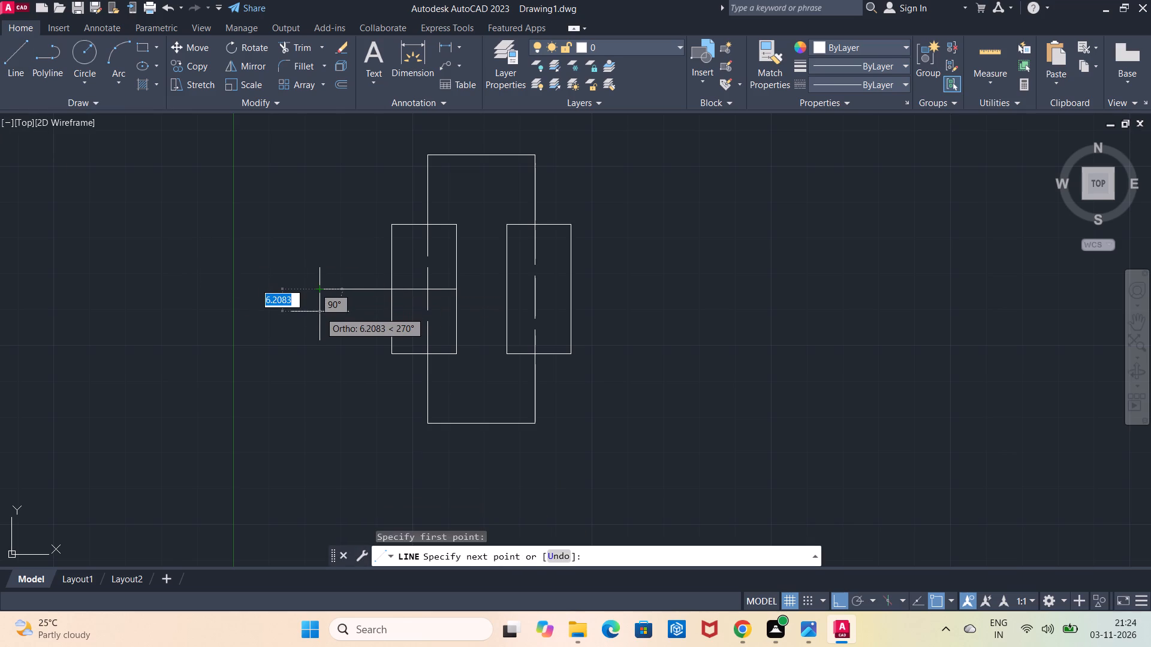
pyautogui.press('6')
pyautogui.press('Return')
pyautogui.press('Escape')
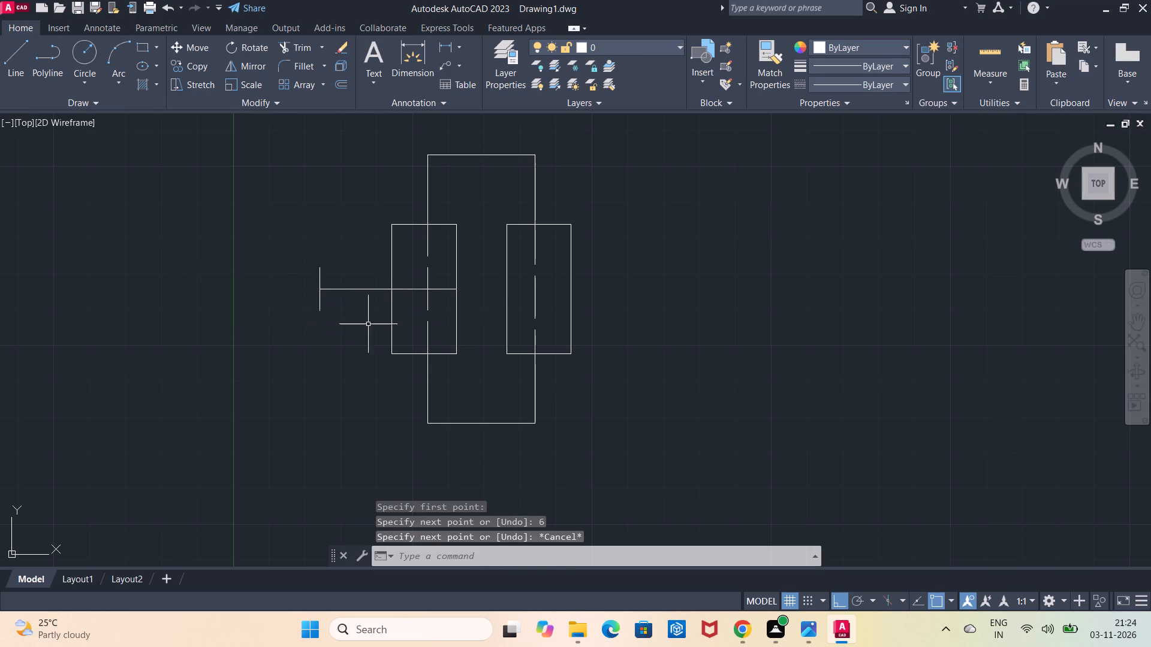
# Draw horizontal lines from both ends of the short vertical edge to the left jaw's outer side, closing the lug outline.
pyautogui.click(24, 60)
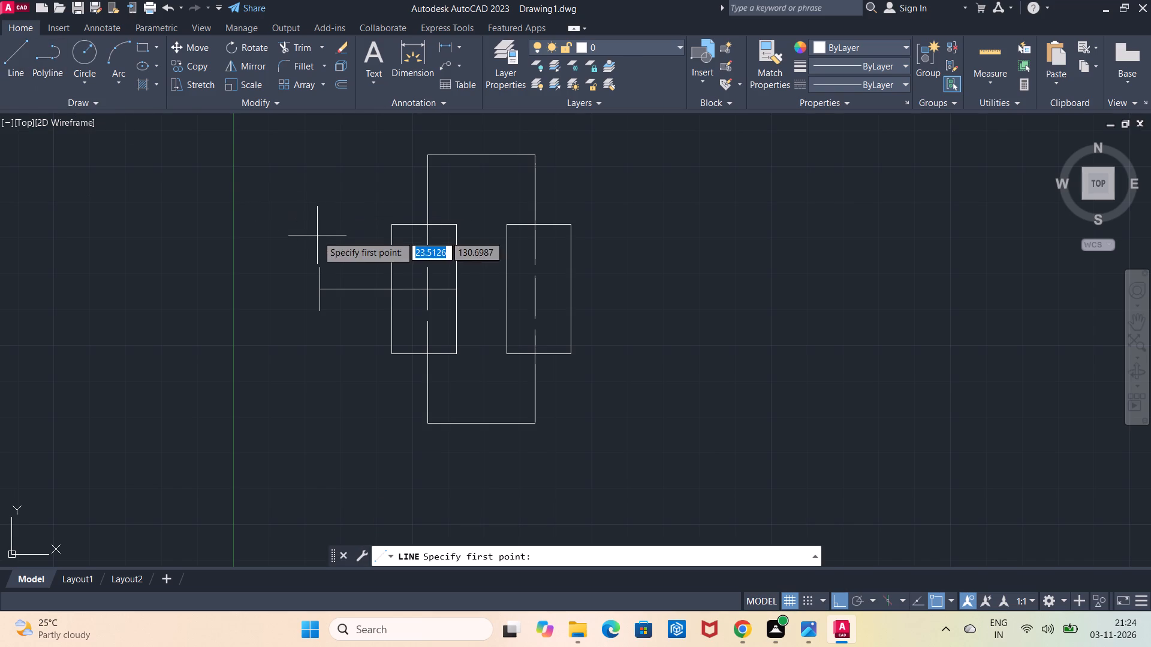
pyautogui.click(320, 264)
pyautogui.click(387, 266)
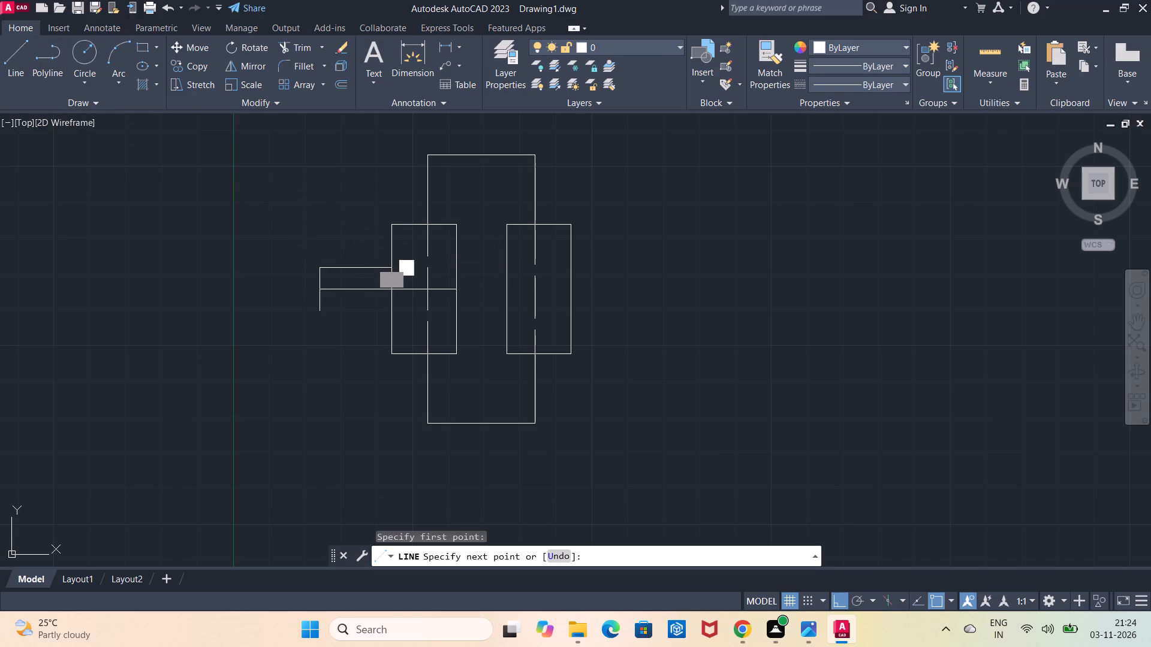
pyautogui.press('Escape')
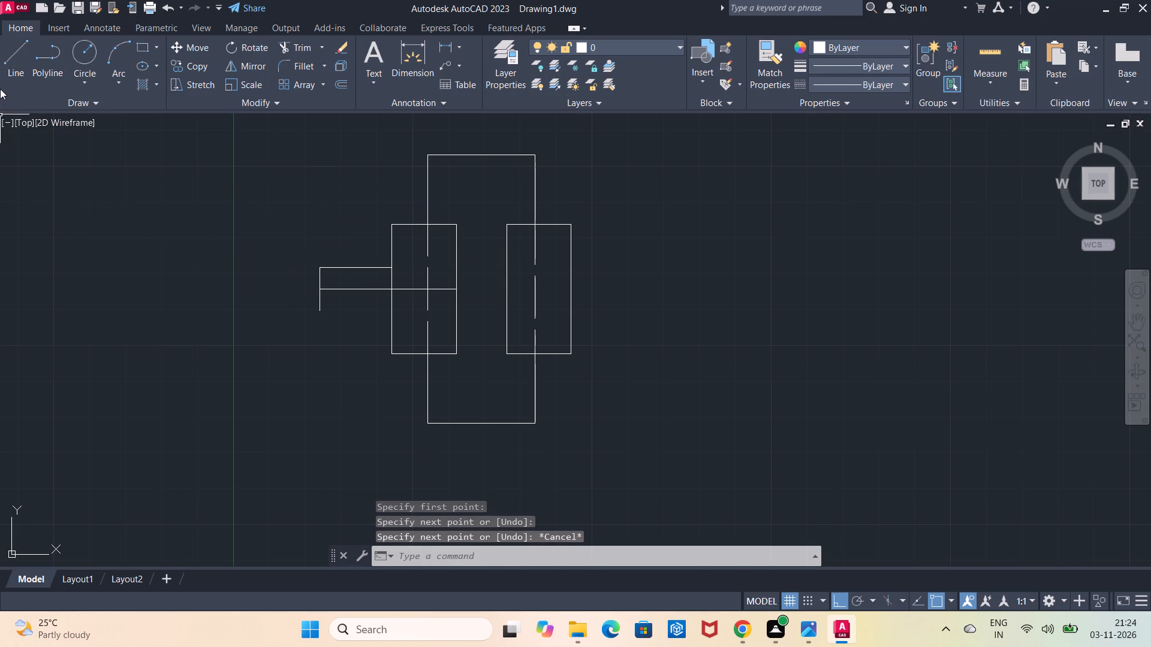
pyautogui.click(5, 64)
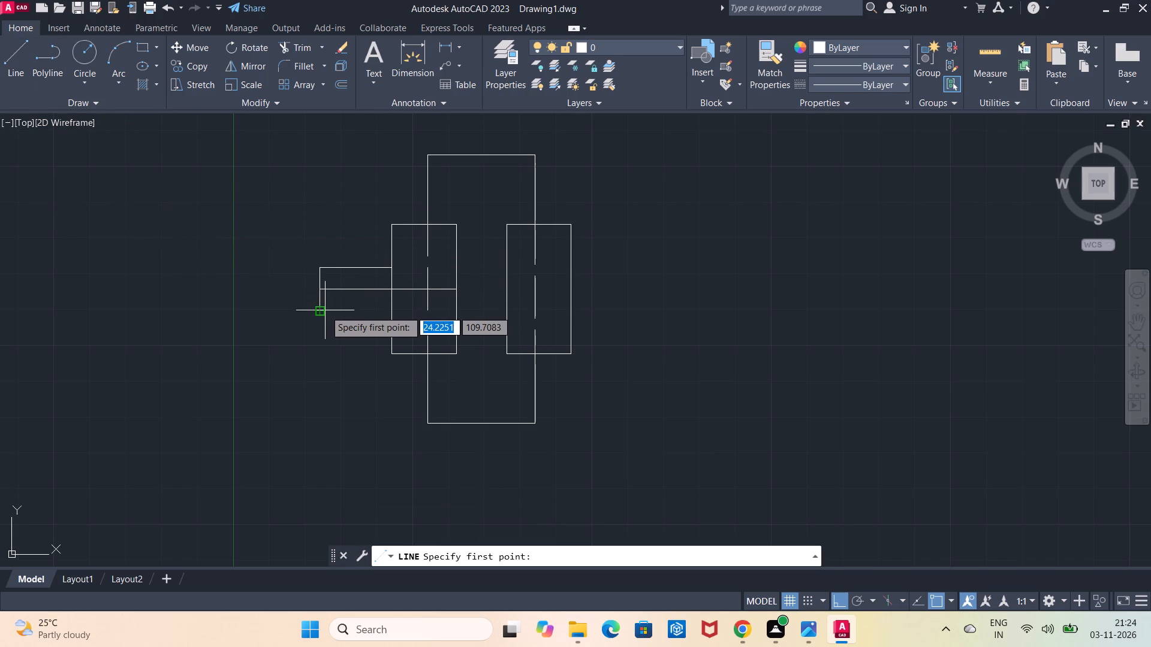
pyautogui.click(324, 310)
pyautogui.click(391, 315)
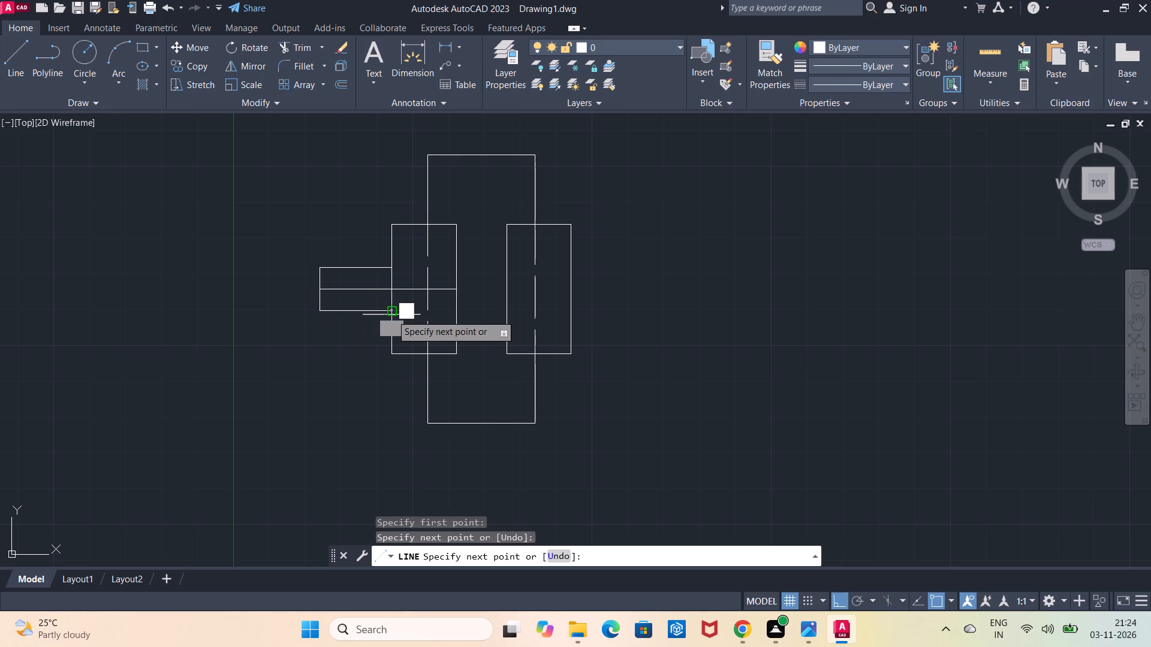
pyautogui.press('Escape')
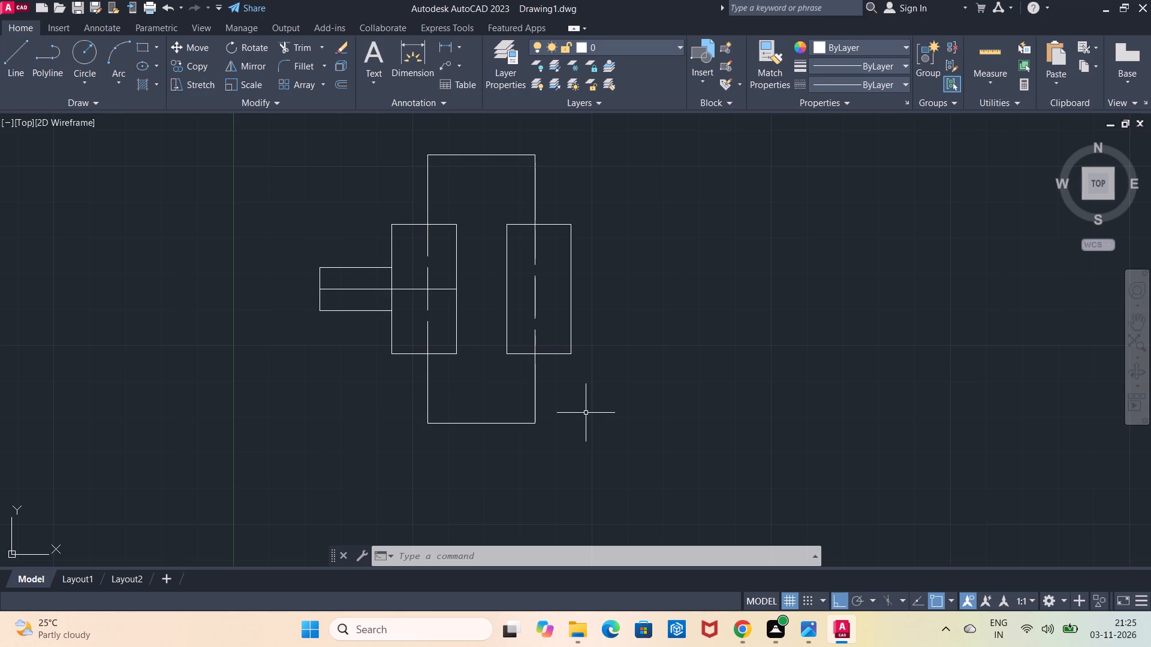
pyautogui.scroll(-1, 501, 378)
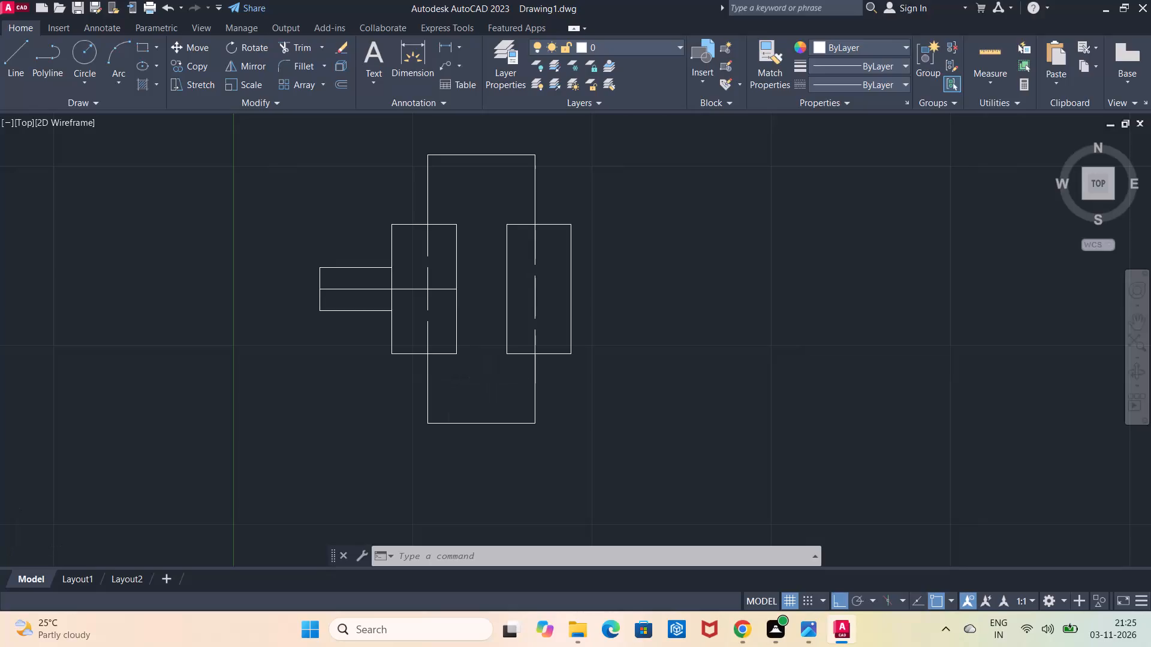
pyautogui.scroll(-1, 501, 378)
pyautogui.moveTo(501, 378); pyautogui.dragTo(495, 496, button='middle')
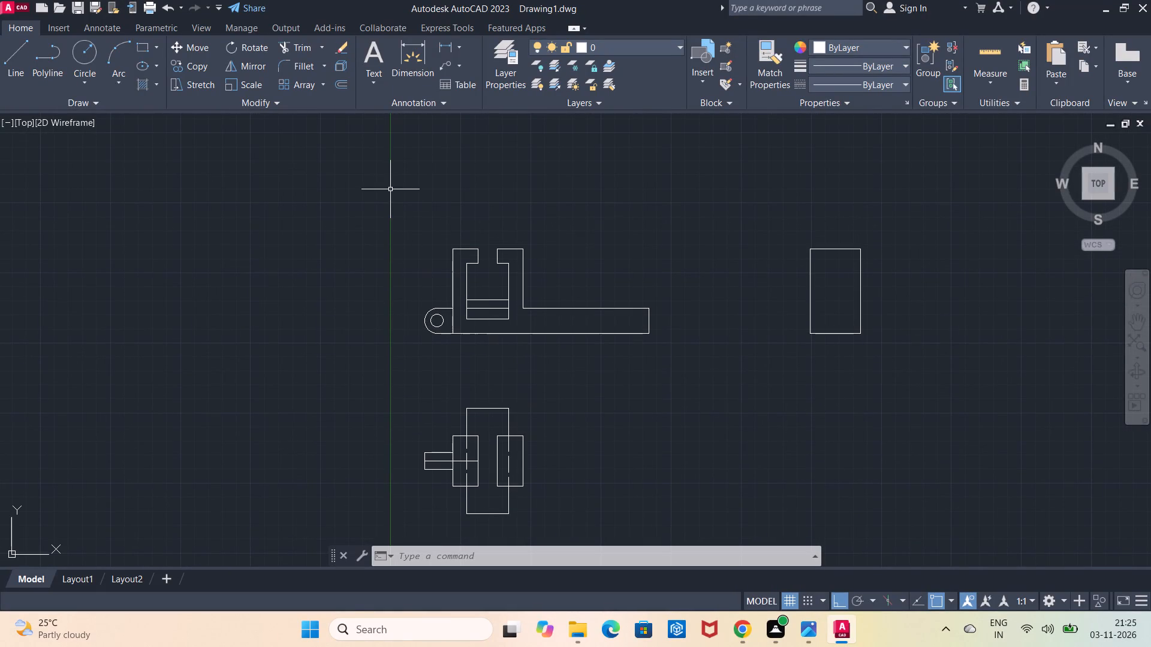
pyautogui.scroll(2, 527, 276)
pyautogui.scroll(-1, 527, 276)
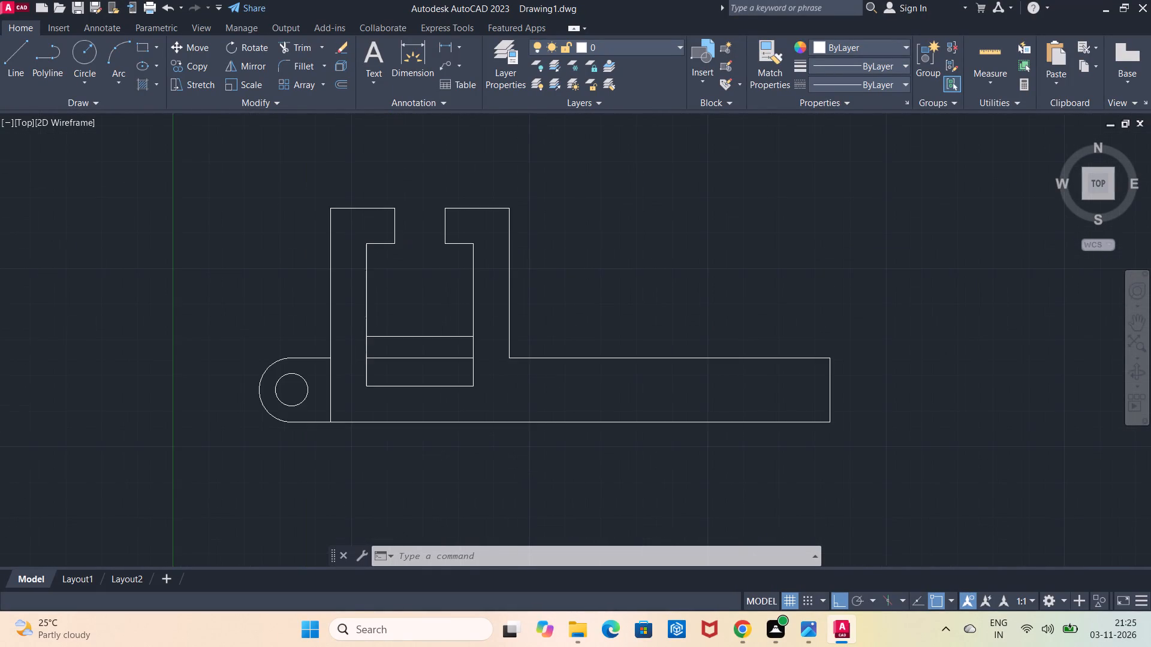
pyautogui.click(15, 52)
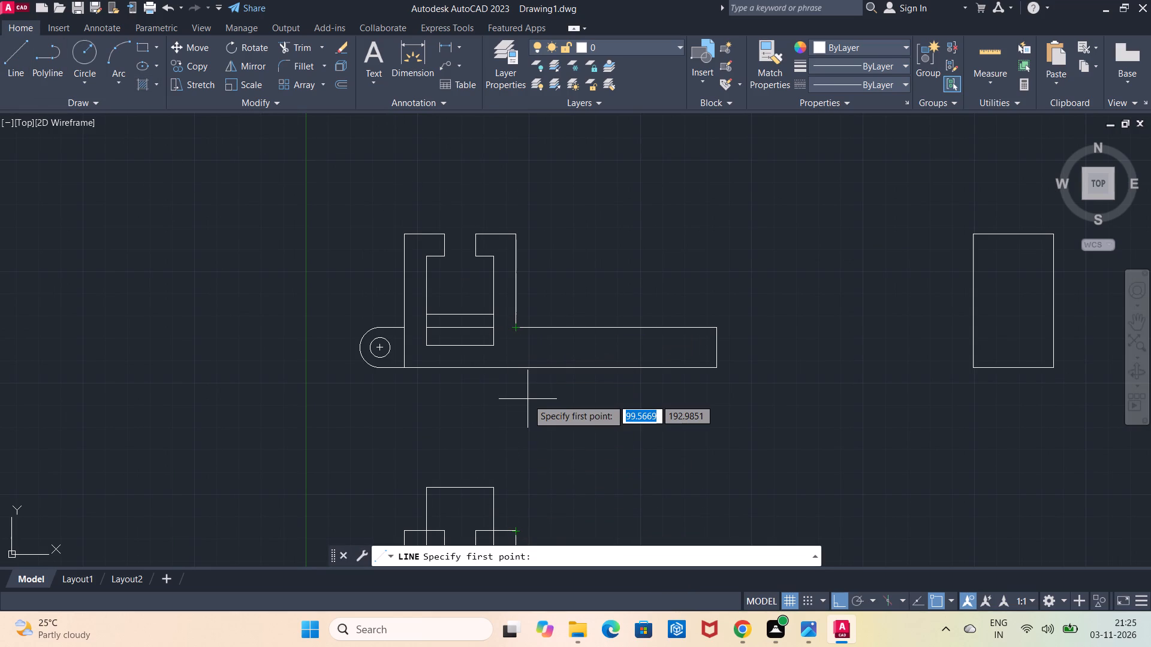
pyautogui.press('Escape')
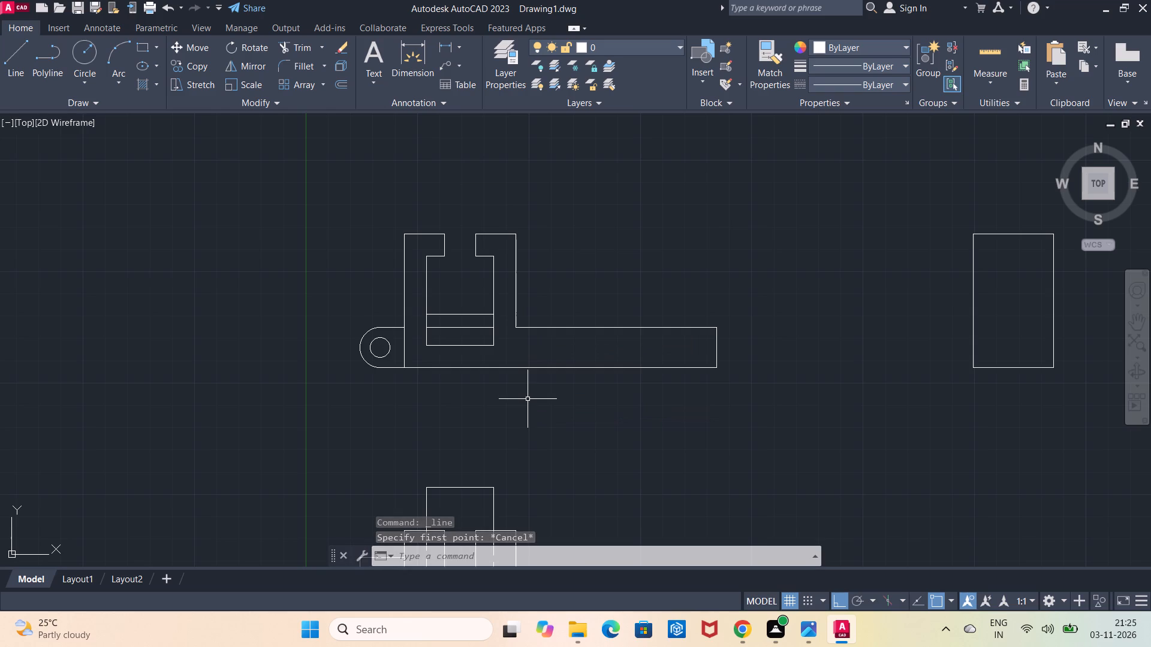
# Draw the base extension from the right jaw's upper outer corner: 90 outward, 36 down, and back to the jaw's lower outer corner.
pyautogui.middleClick(532, 312)
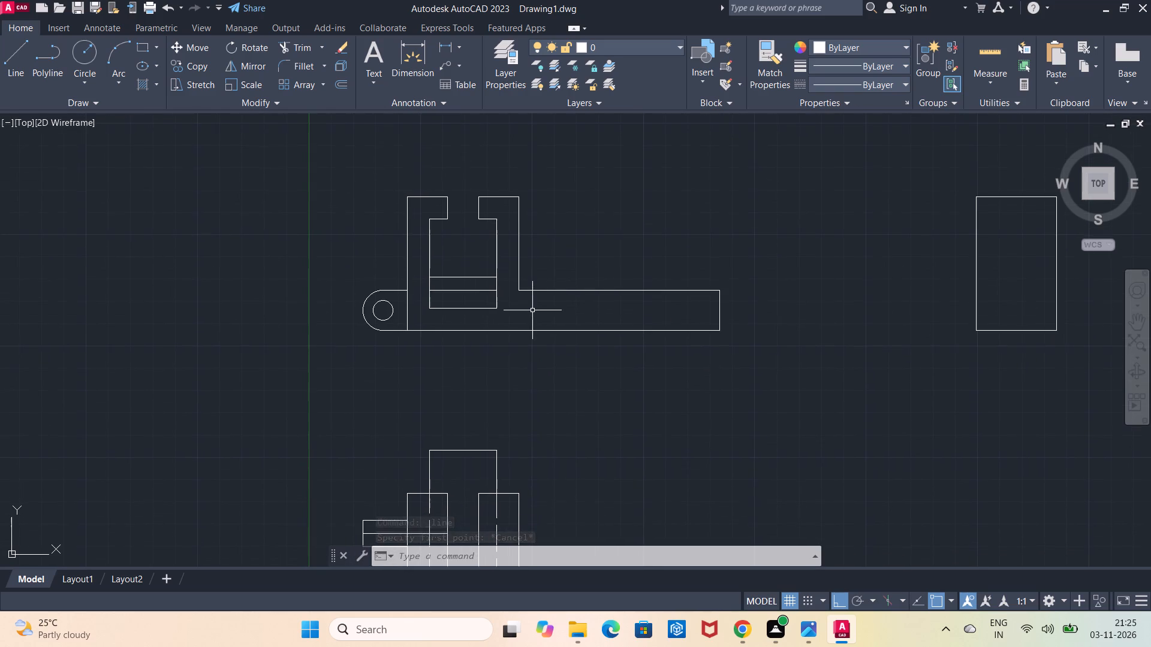
pyautogui.moveTo(559, 446); pyautogui.dragTo(549, 338, button='middle')
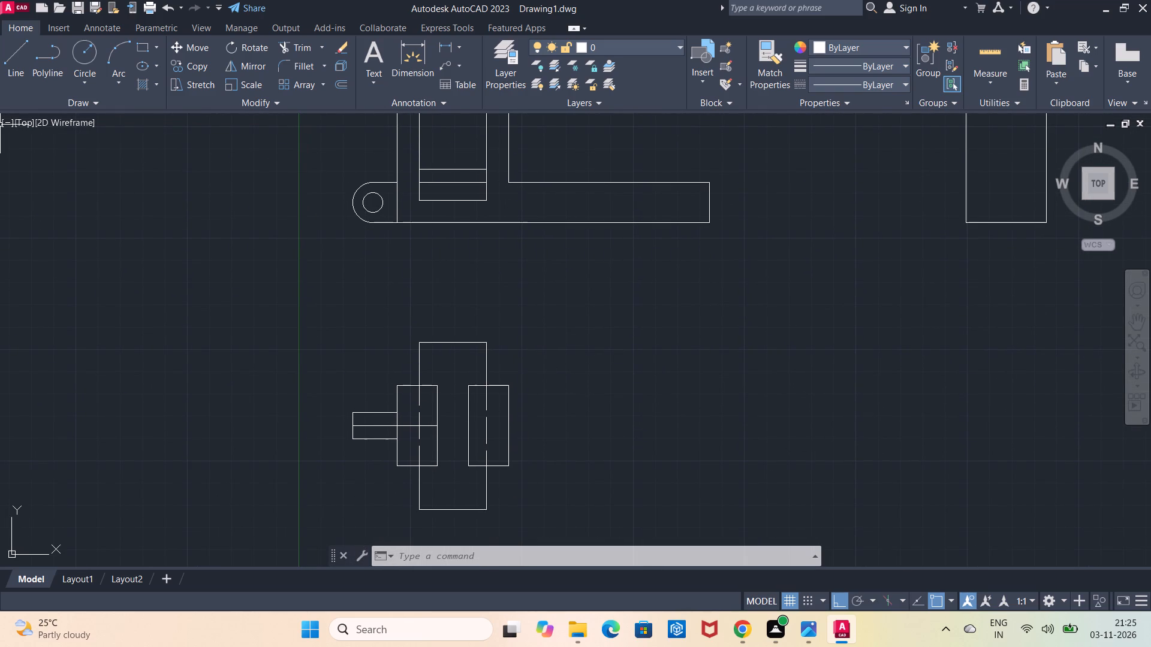
pyautogui.click(23, 89)
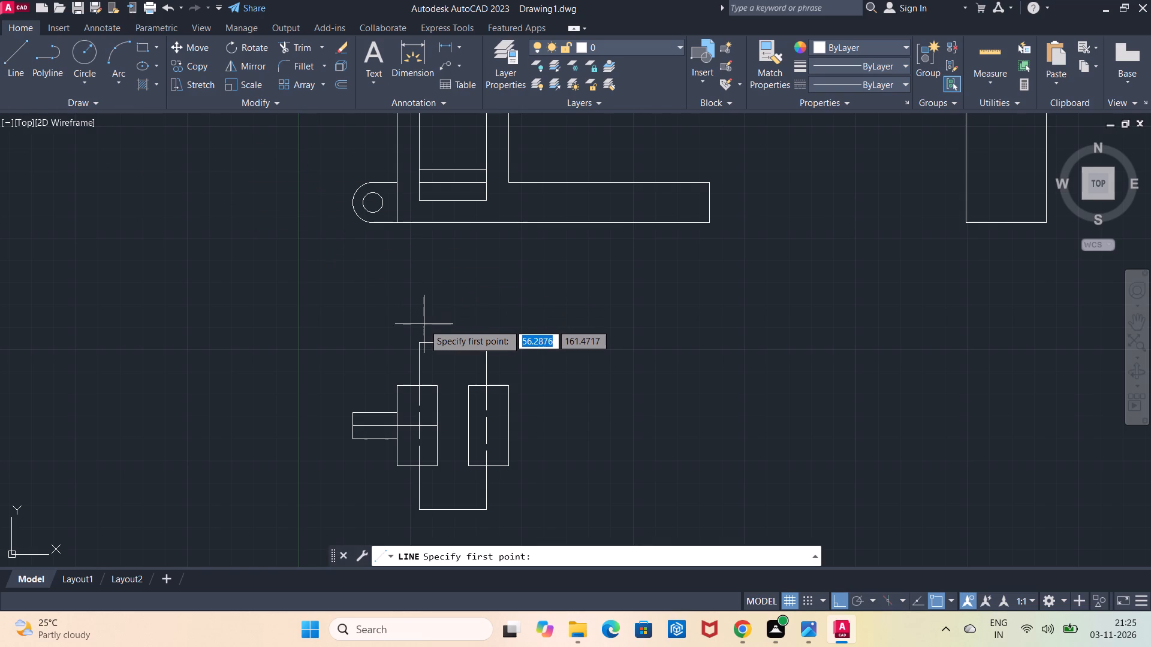
pyautogui.click(506, 389)
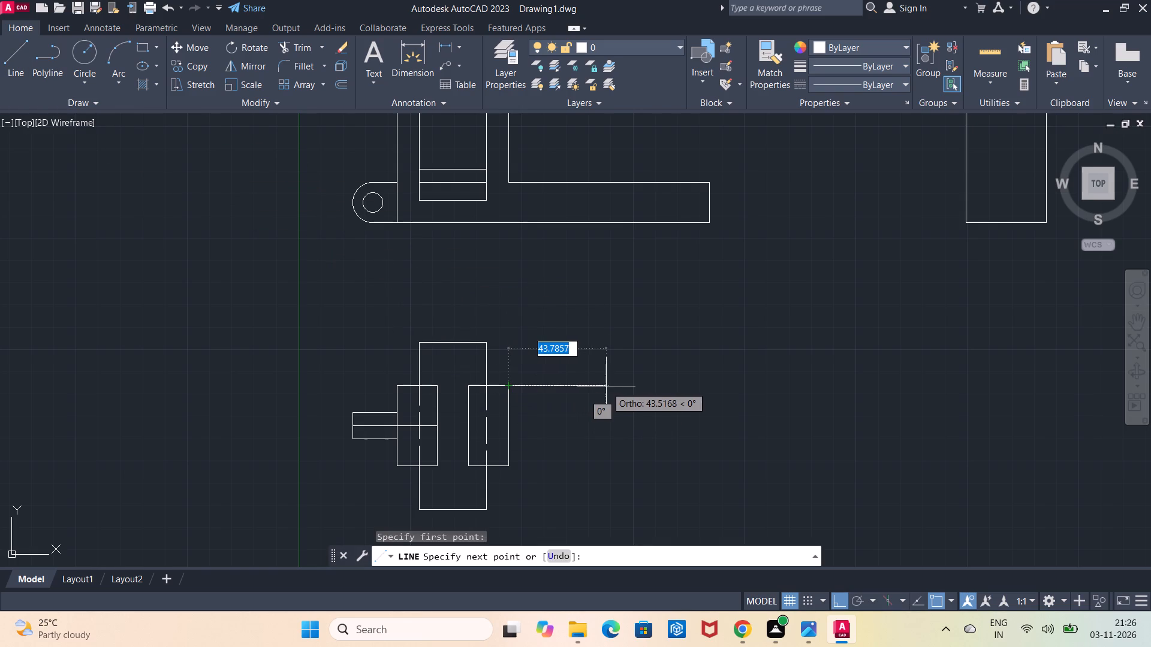
pyautogui.write('90')
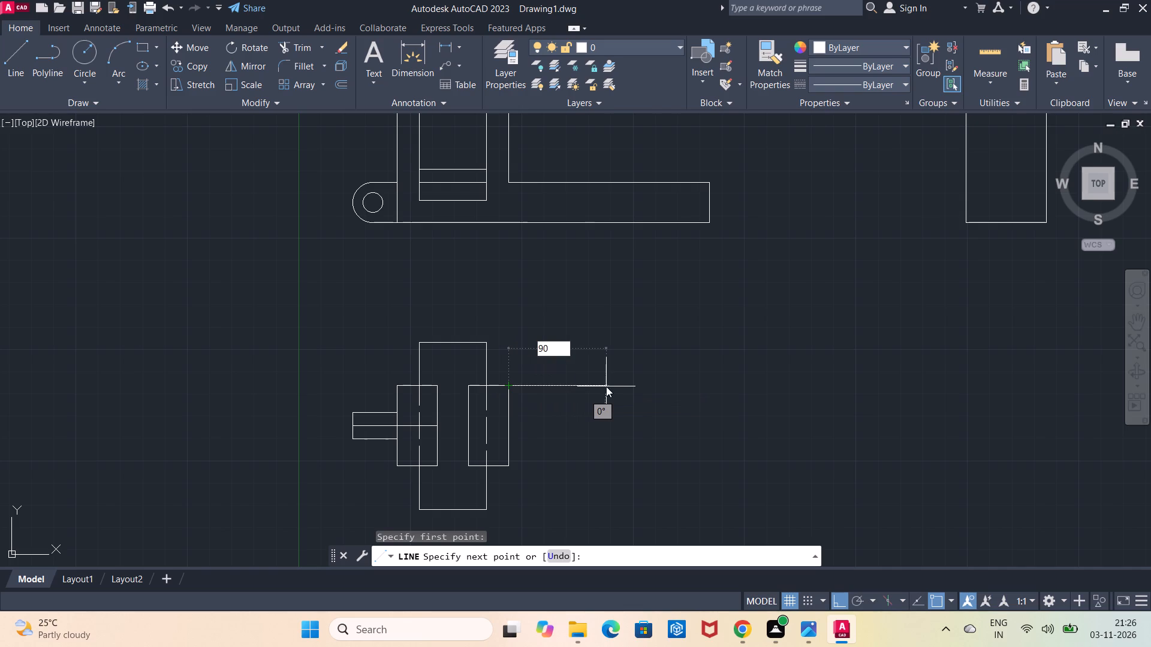
pyautogui.press('Return')
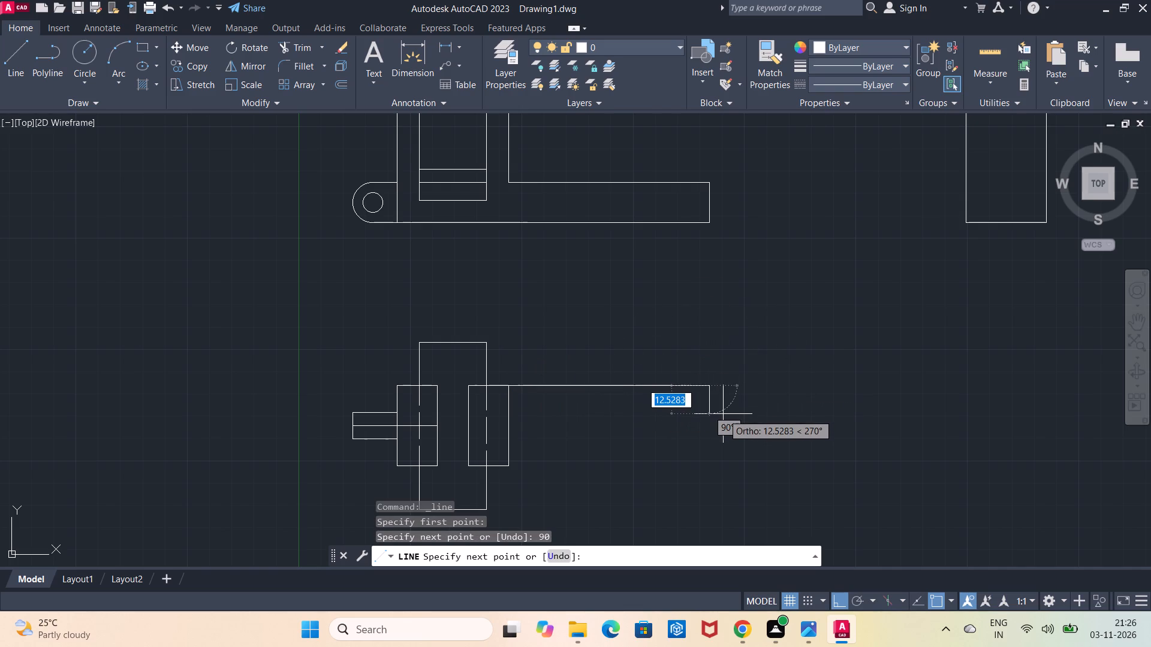
pyautogui.write('36')
pyautogui.press('Return')
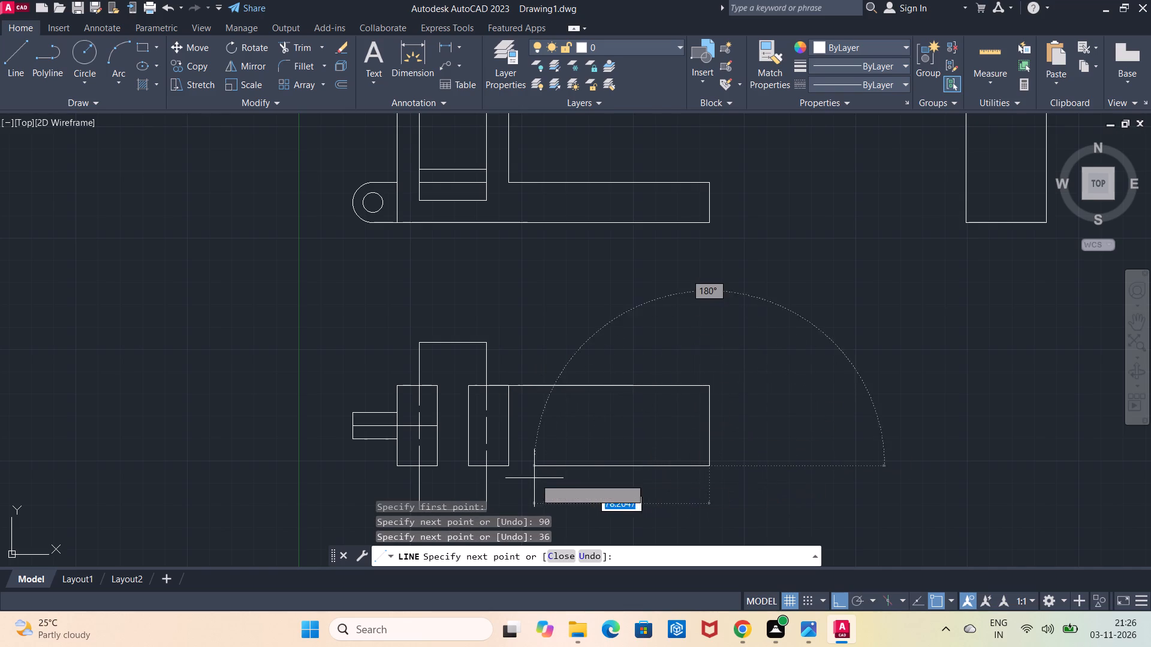
pyautogui.click(507, 470)
pyautogui.press('Escape')
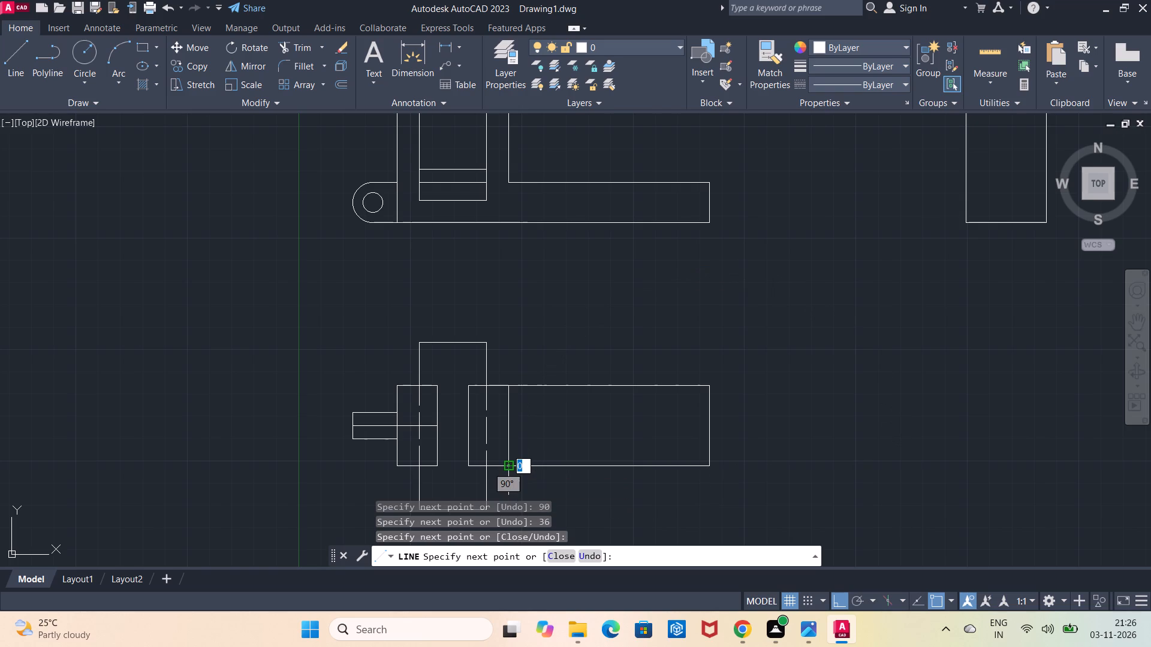
# Extend the left jaw's horizontal centreline through the right jaw to the far end of the 90-long base extension.
pyautogui.scroll(1, 424, 430)
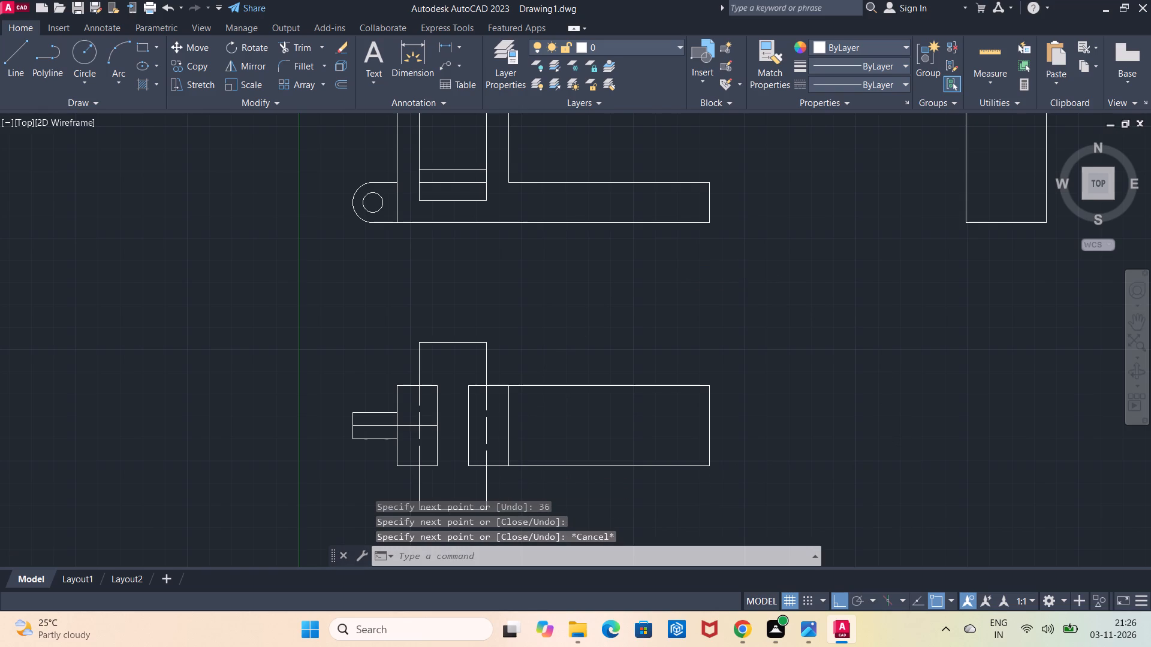
pyautogui.click(324, 54)
pyautogui.click(330, 95)
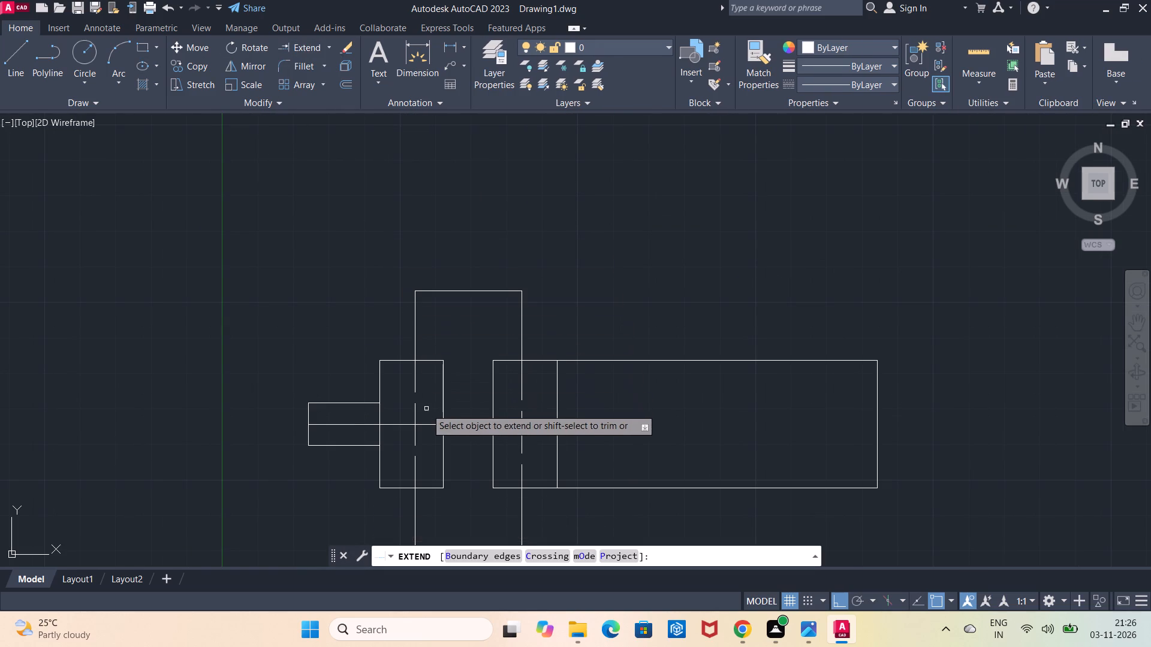
pyautogui.click(430, 424)
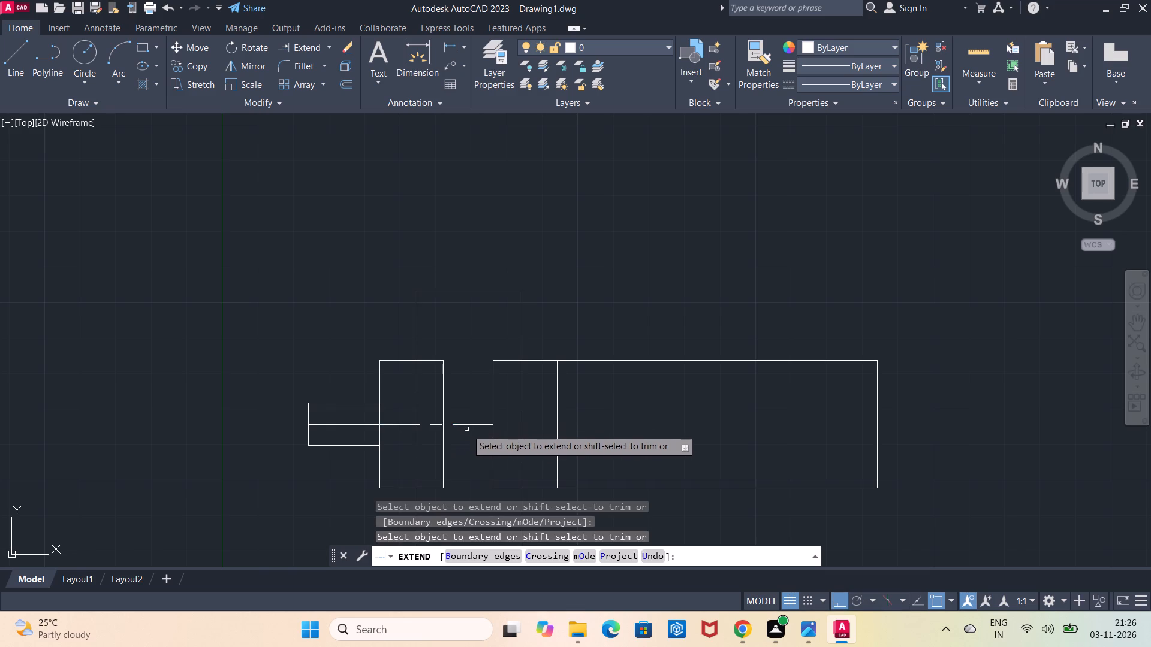
pyautogui.click(472, 424)
pyautogui.click(502, 426)
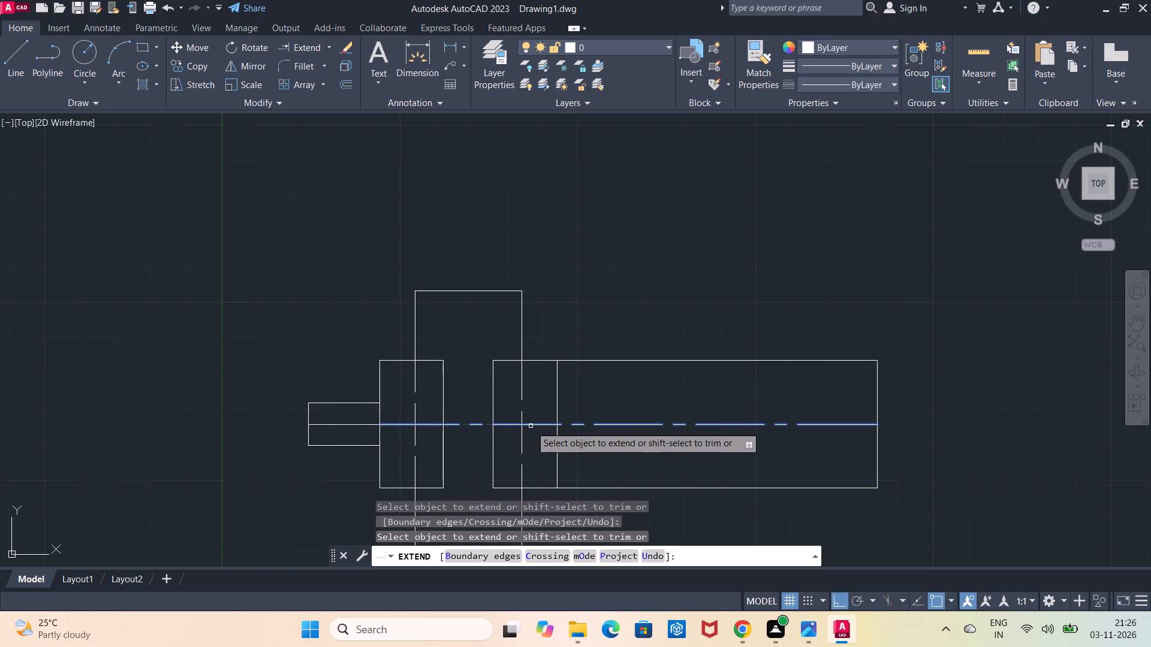
pyautogui.click(531, 426)
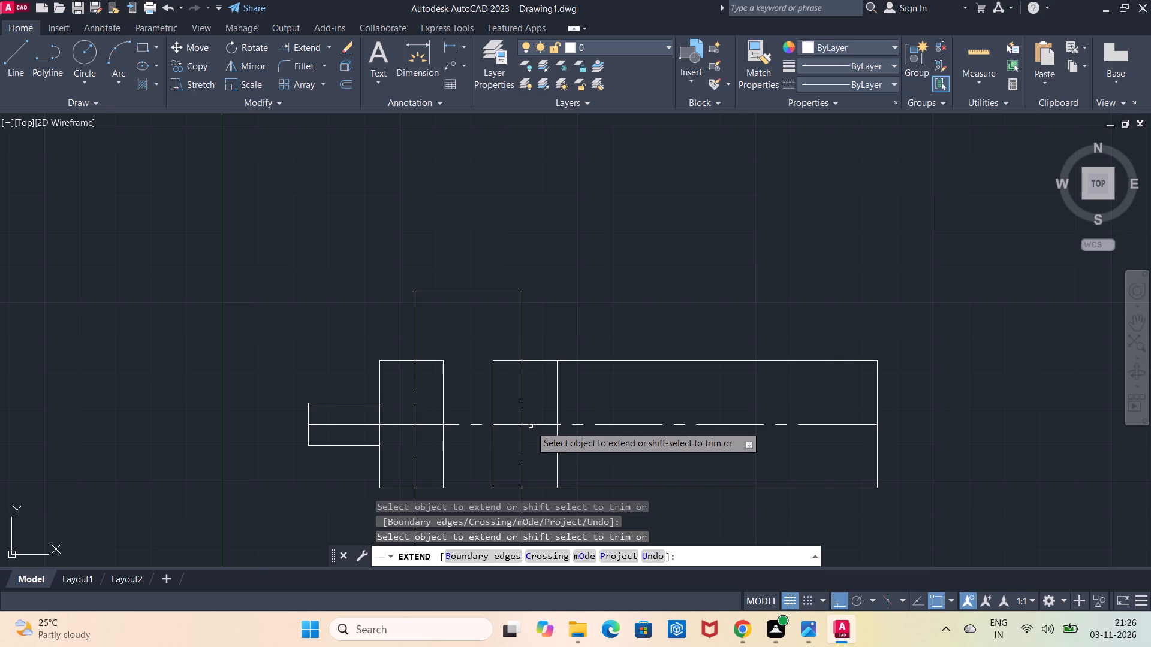
pyautogui.press('Escape')
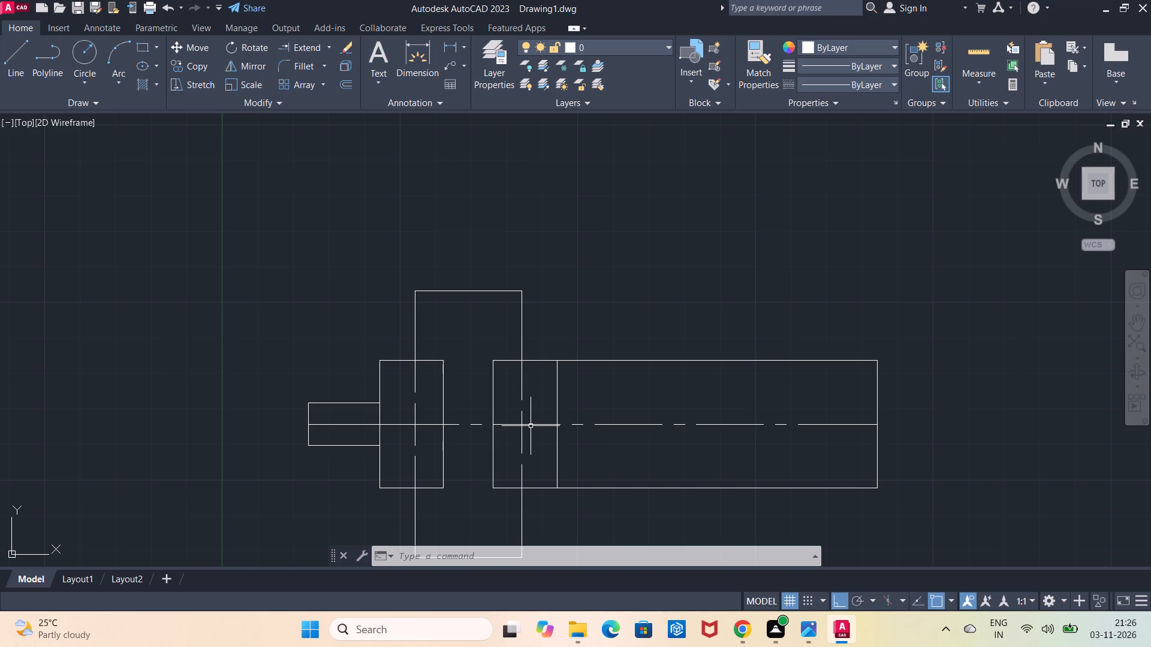
# Place a 22.5 horizontal linear dimension above the base extension's upper edge, starting from the right jaw's upper outer corner.
pyautogui.click(453, 42)
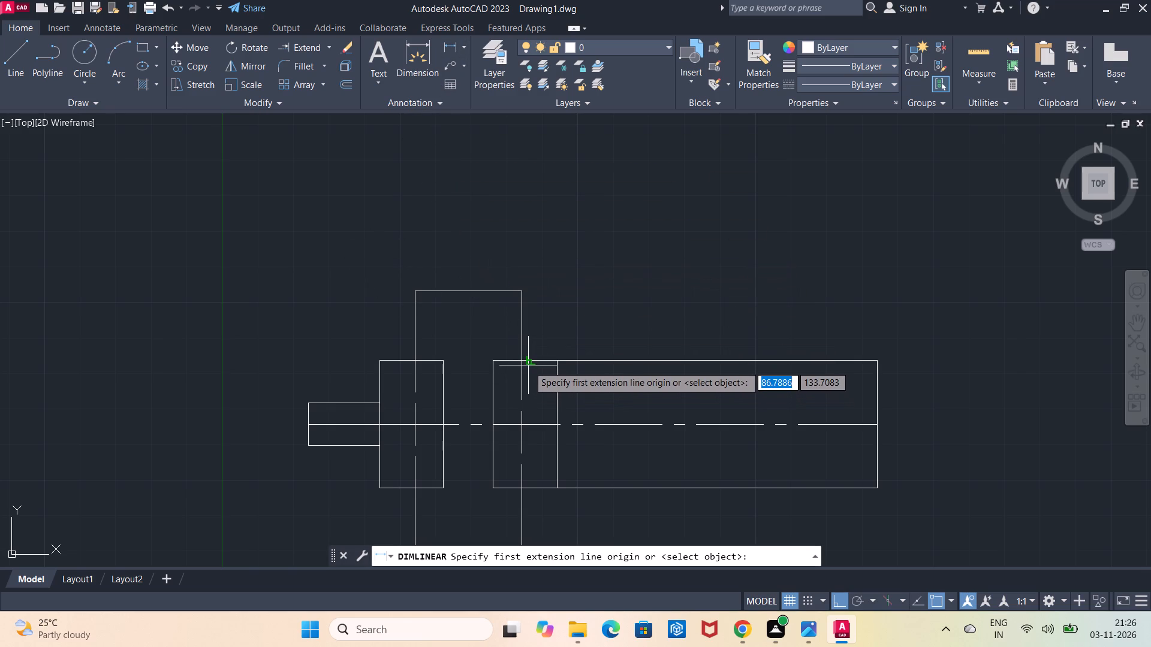
pyautogui.click(561, 360)
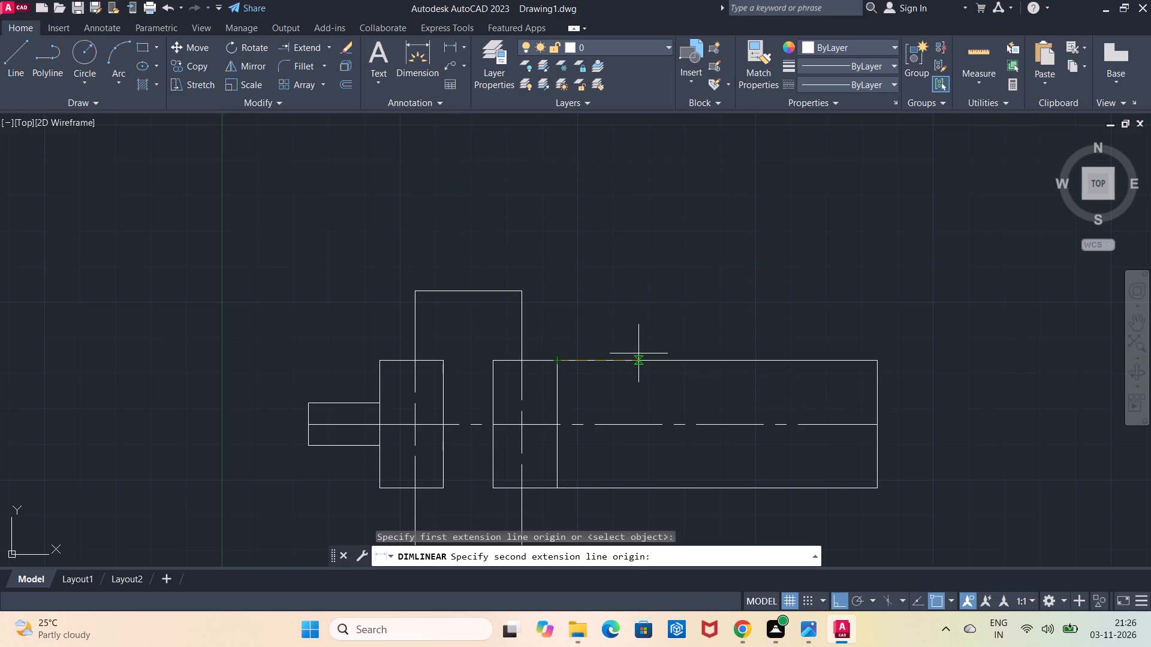
pyautogui.write('22')
pyautogui.write('.5')
pyautogui.press('Return')
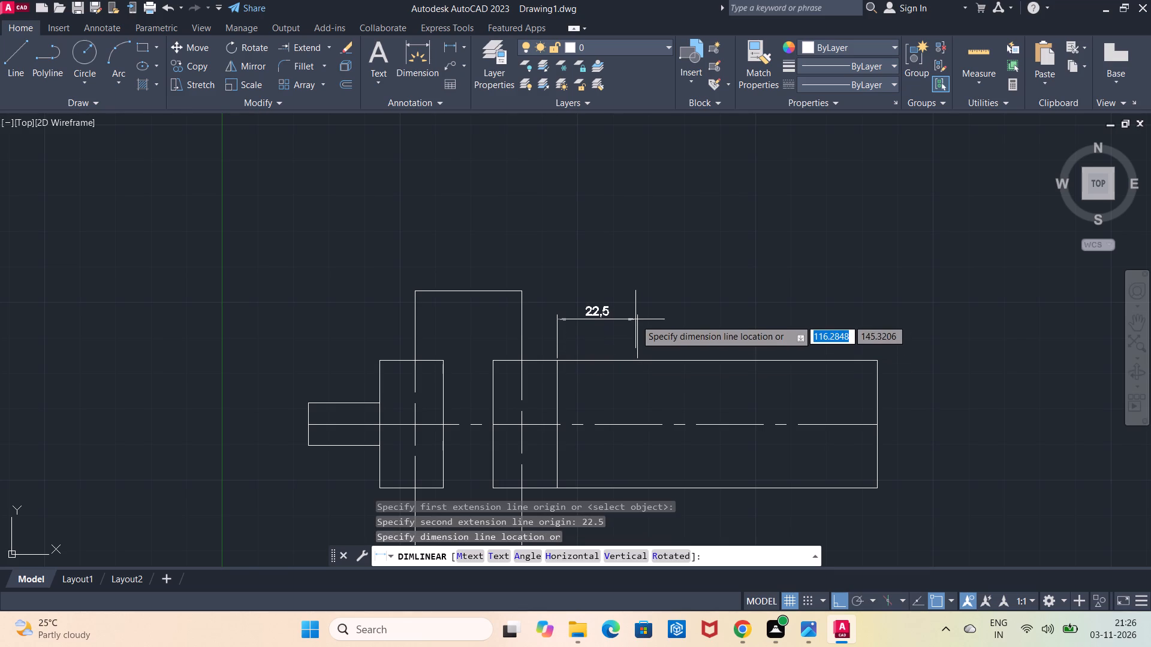
pyautogui.click(635, 319)
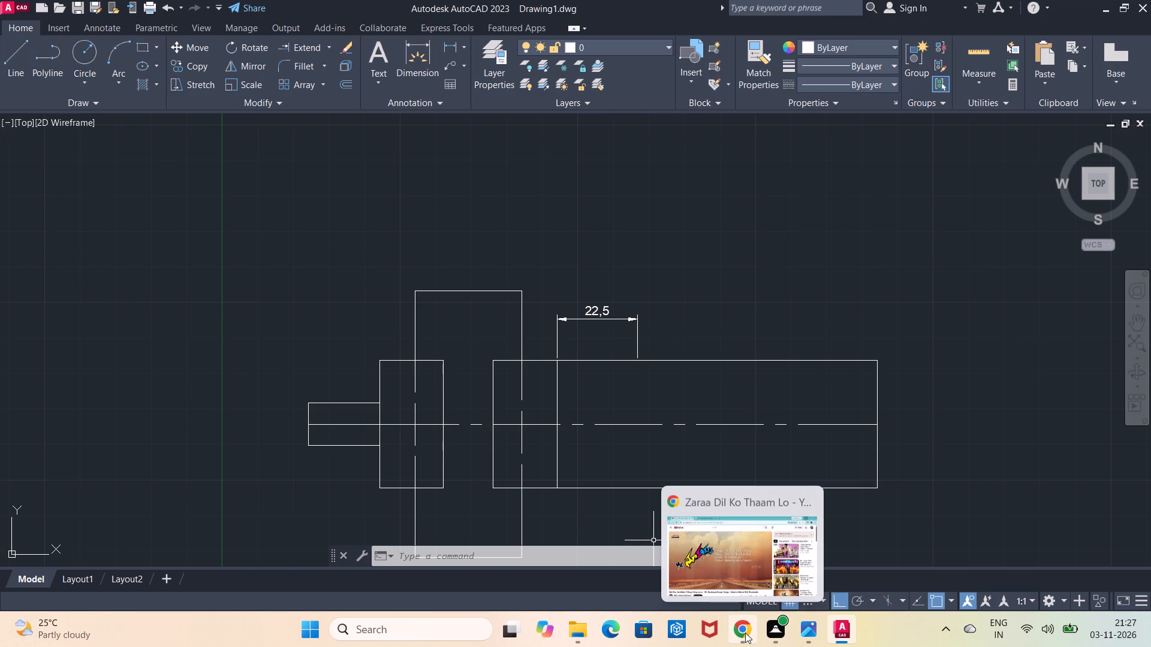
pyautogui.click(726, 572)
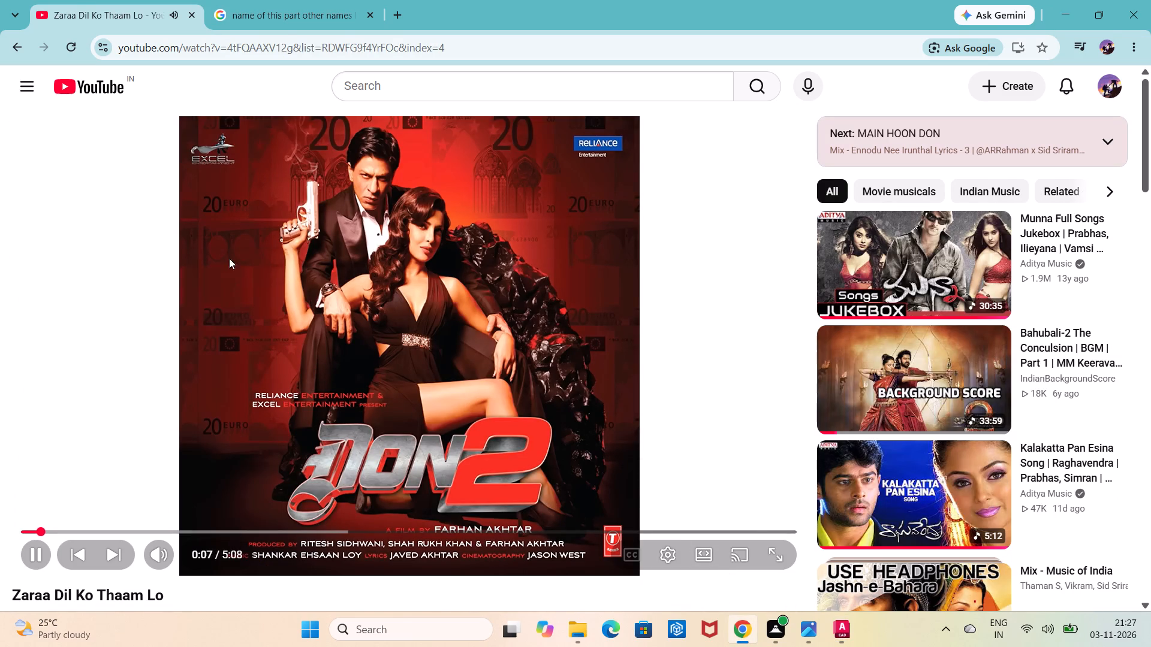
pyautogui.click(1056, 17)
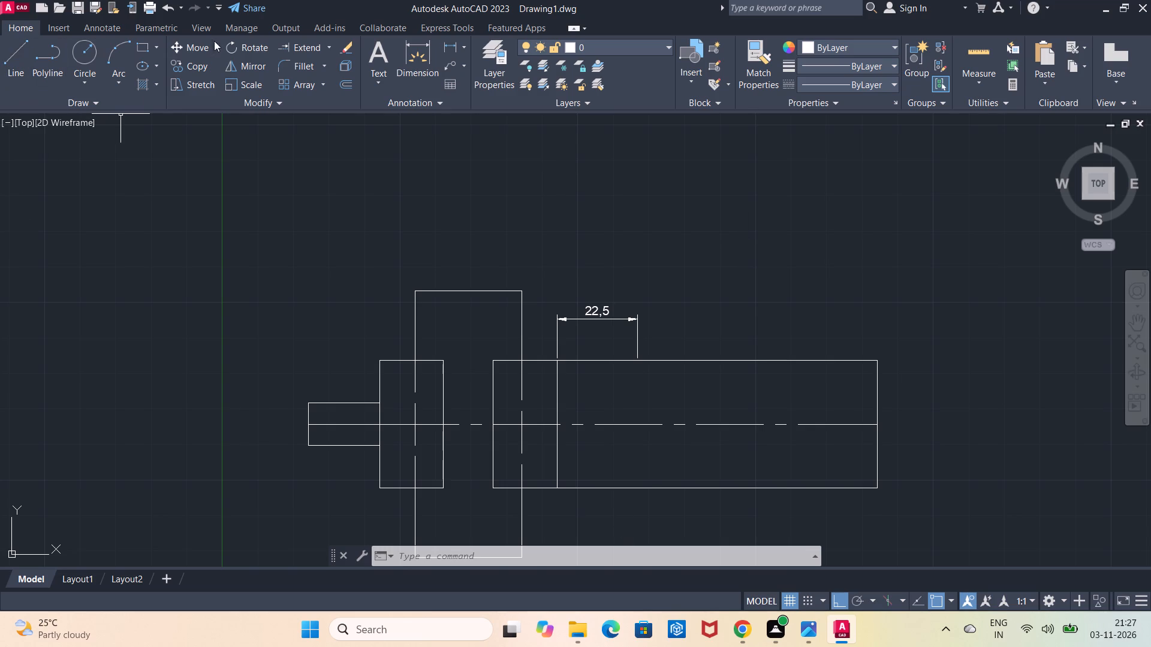
# Draw a vertical line from the 22.5 dimension's outer point on the base extension's upper edge down to the horizontal centreline.
pyautogui.click(14, 57)
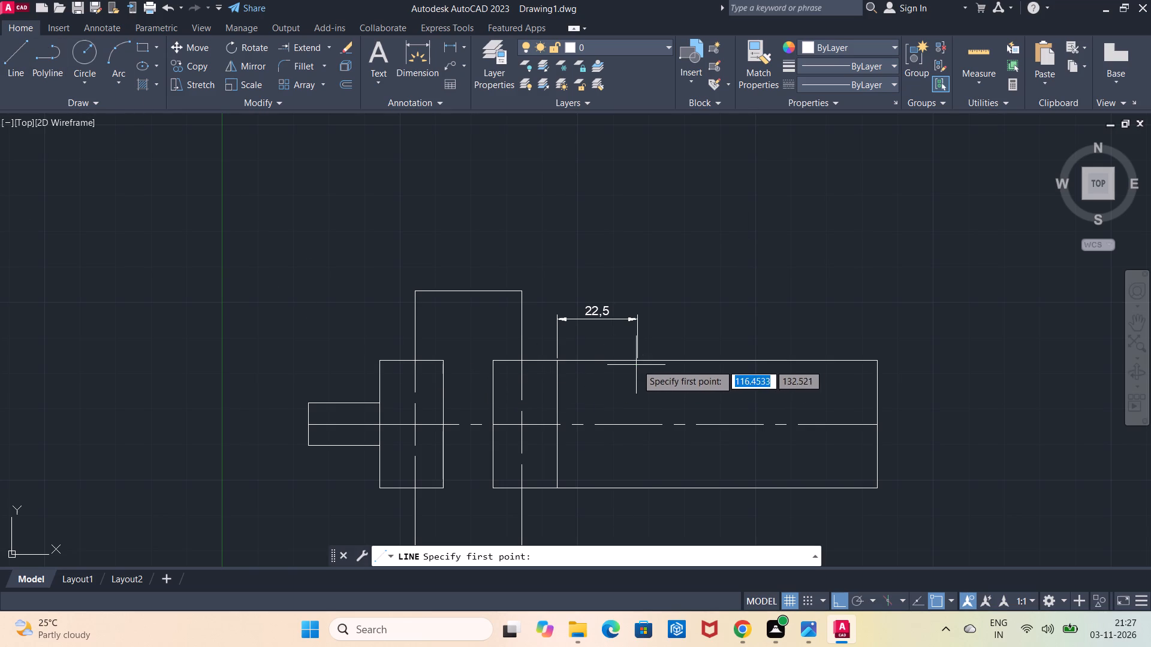
pyautogui.click(637, 364)
pyautogui.click(640, 427)
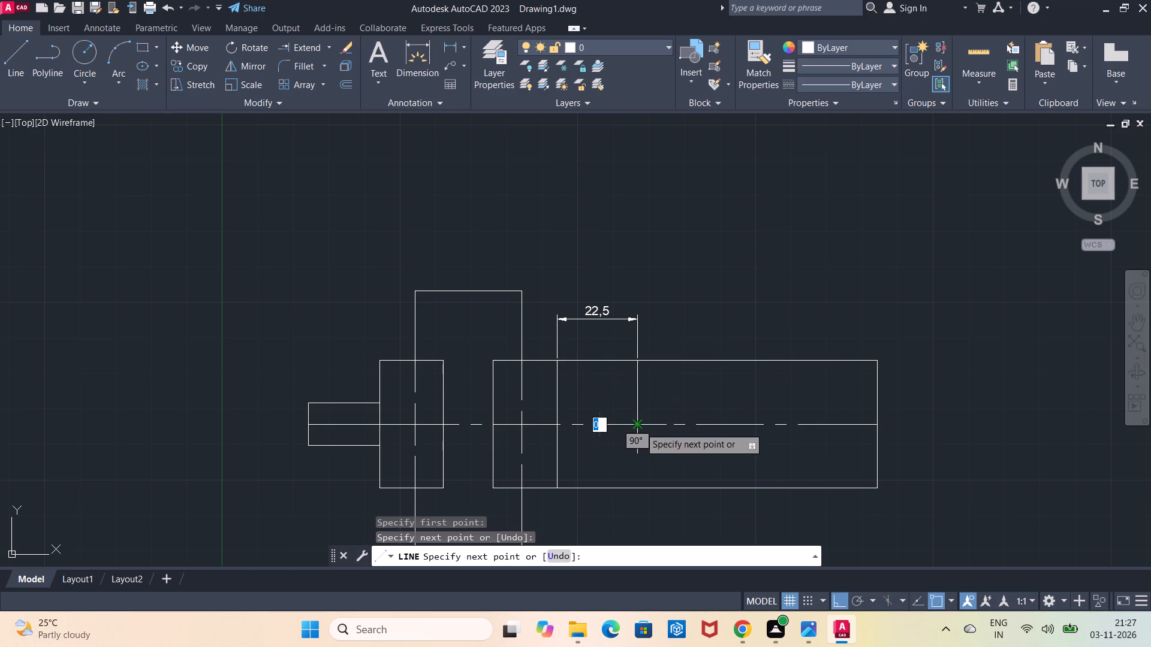
pyautogui.press('Escape')
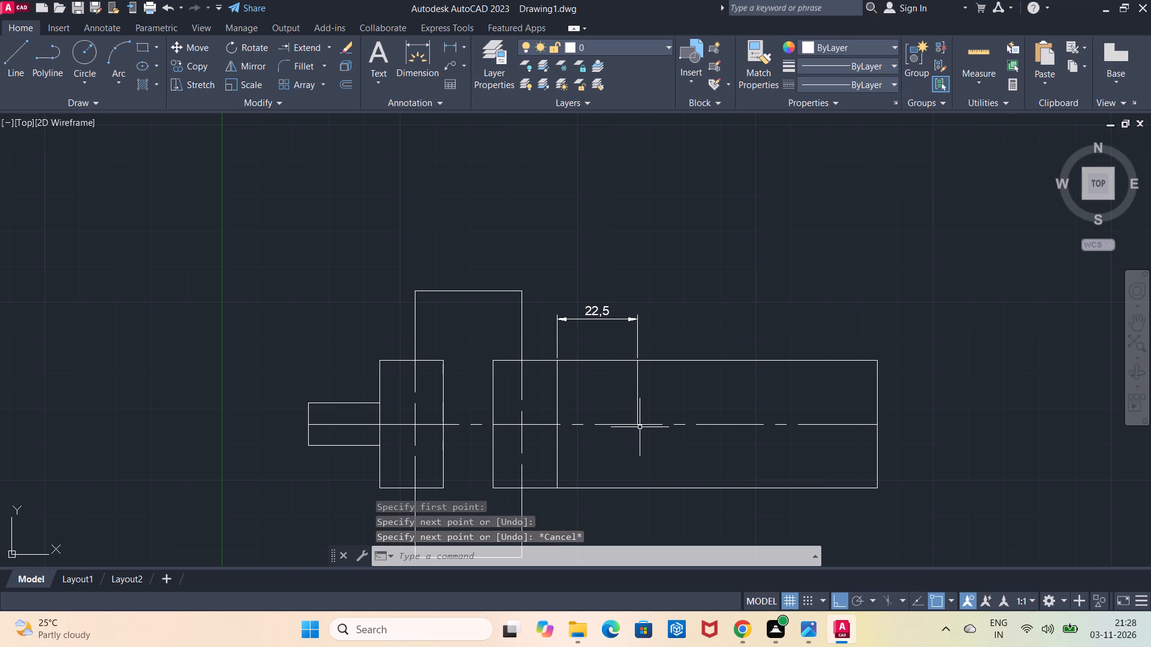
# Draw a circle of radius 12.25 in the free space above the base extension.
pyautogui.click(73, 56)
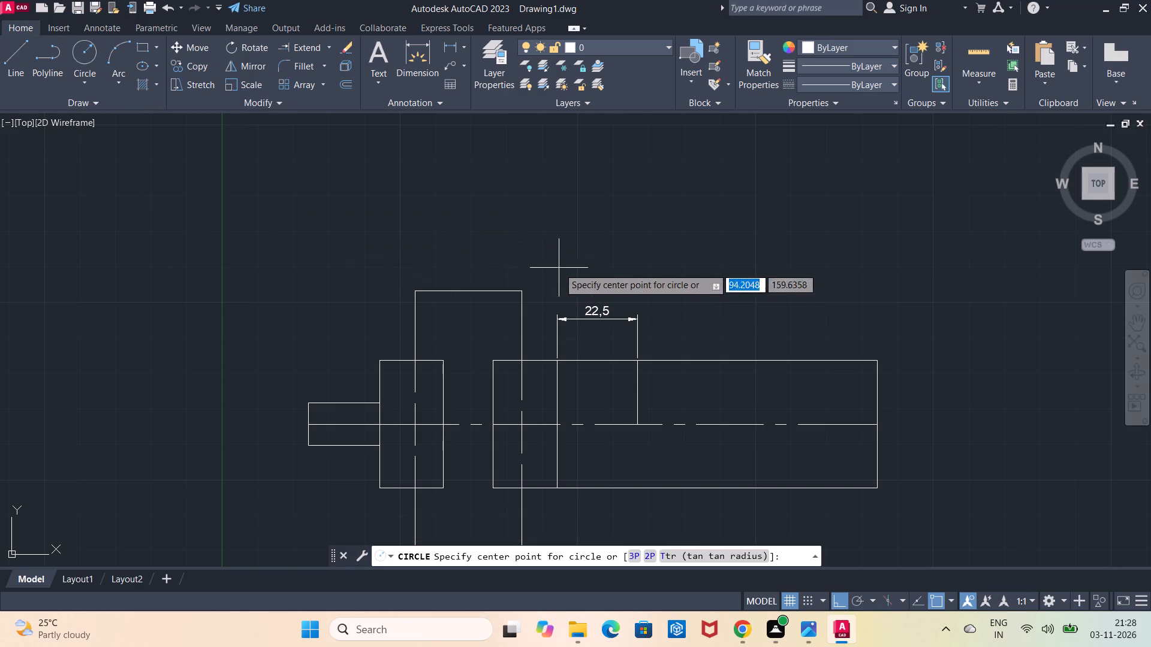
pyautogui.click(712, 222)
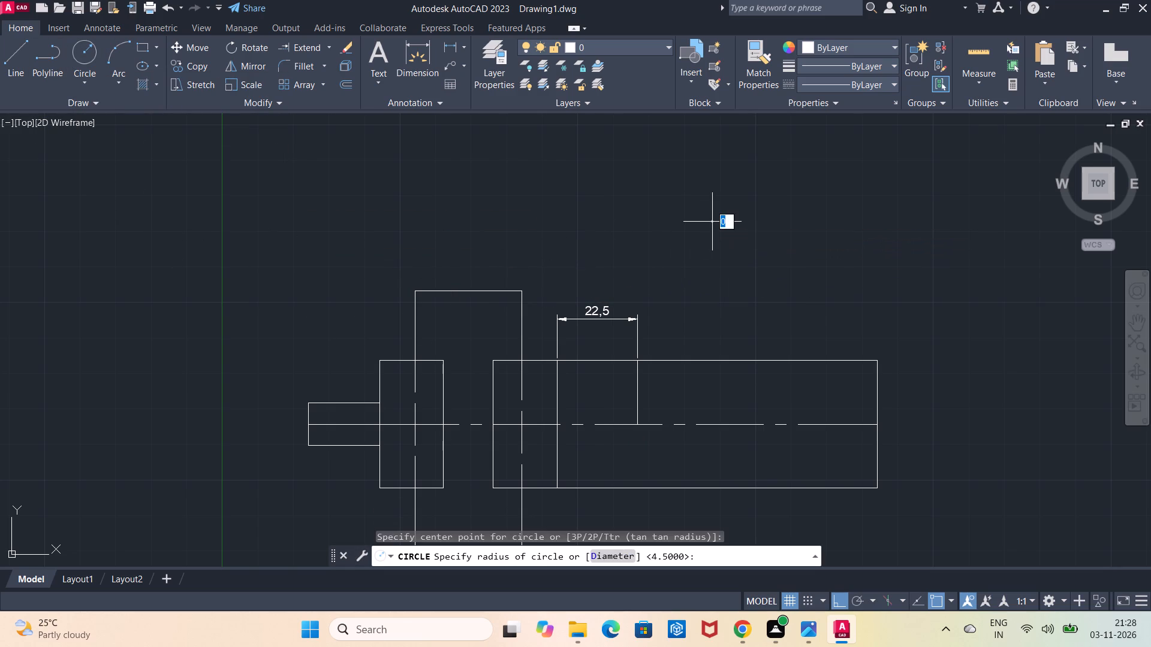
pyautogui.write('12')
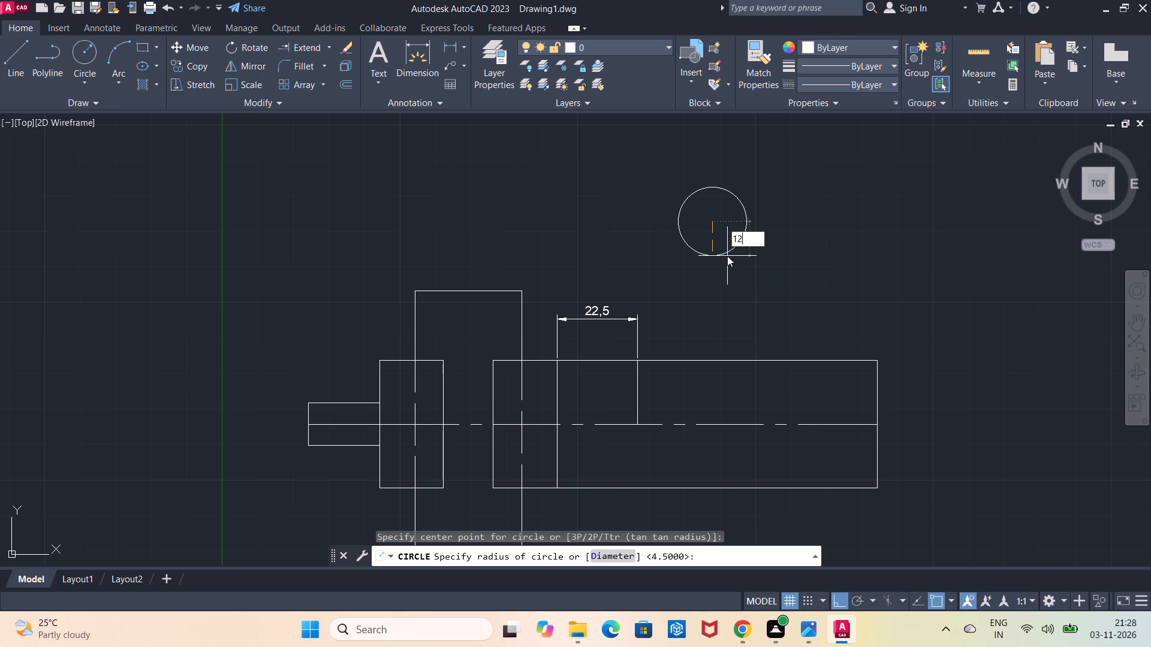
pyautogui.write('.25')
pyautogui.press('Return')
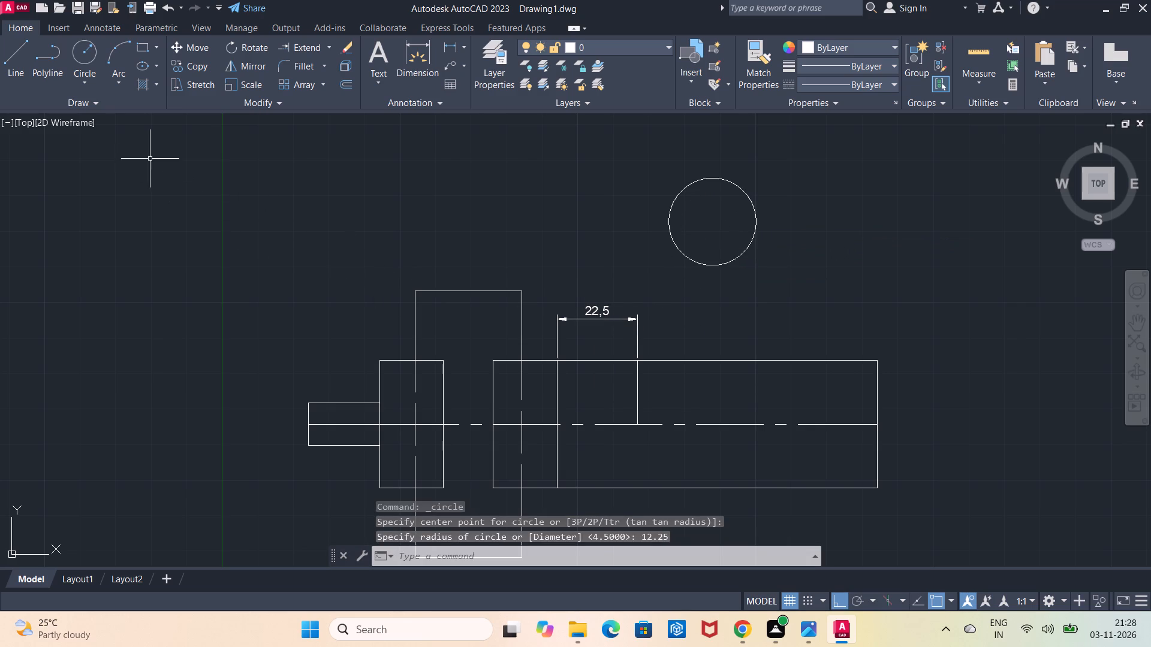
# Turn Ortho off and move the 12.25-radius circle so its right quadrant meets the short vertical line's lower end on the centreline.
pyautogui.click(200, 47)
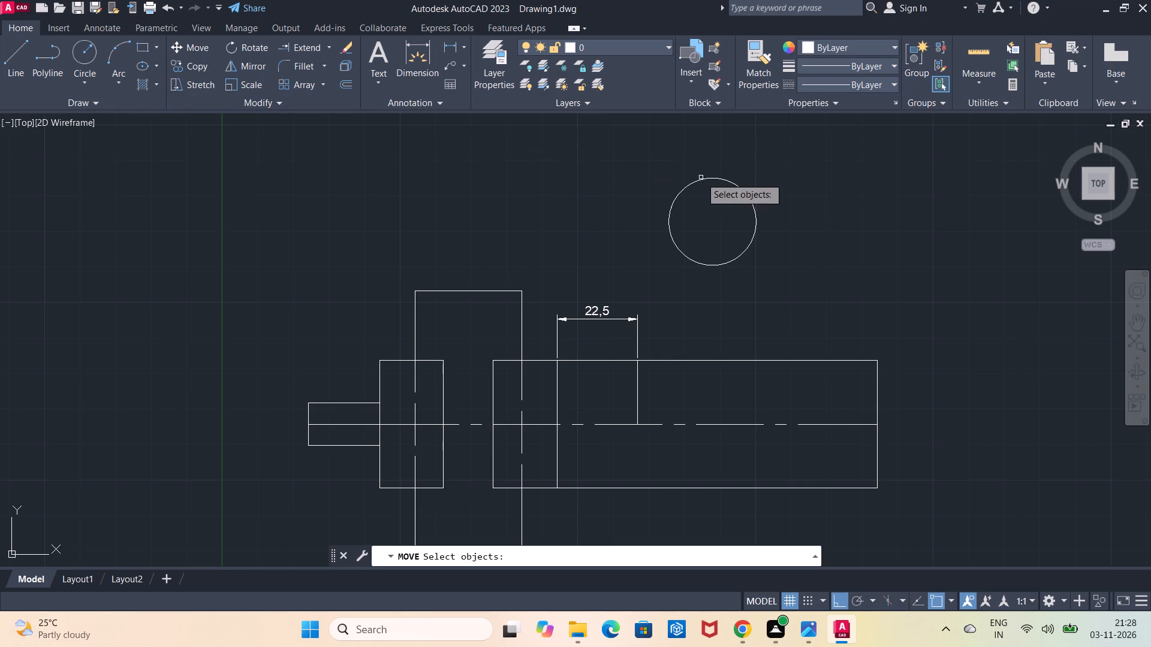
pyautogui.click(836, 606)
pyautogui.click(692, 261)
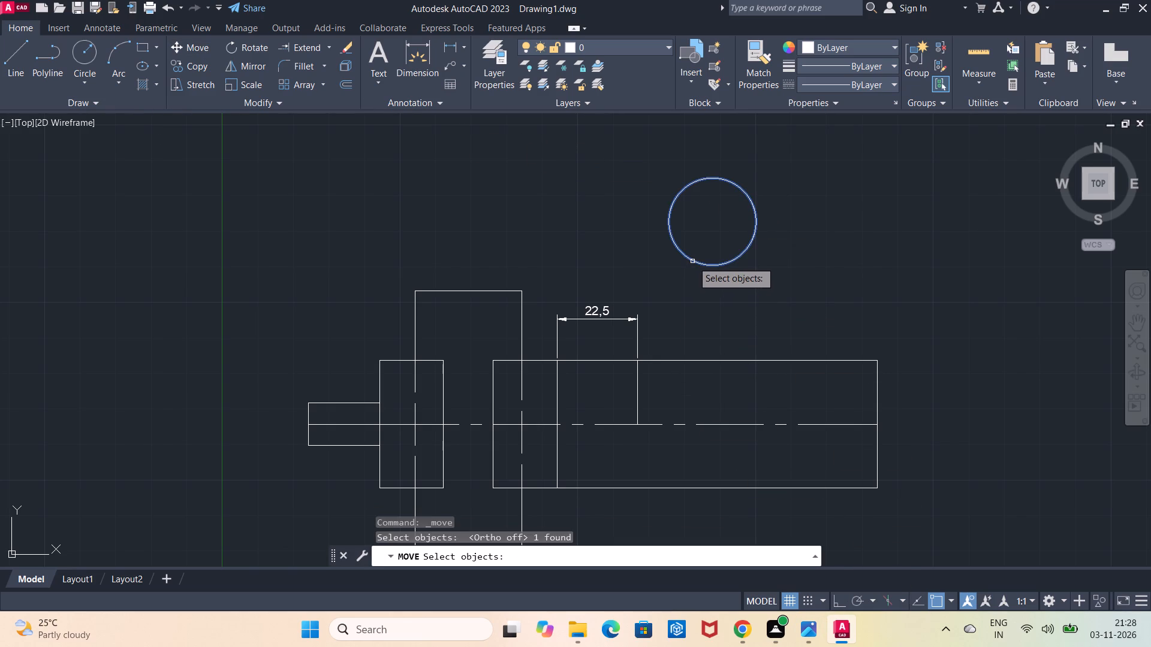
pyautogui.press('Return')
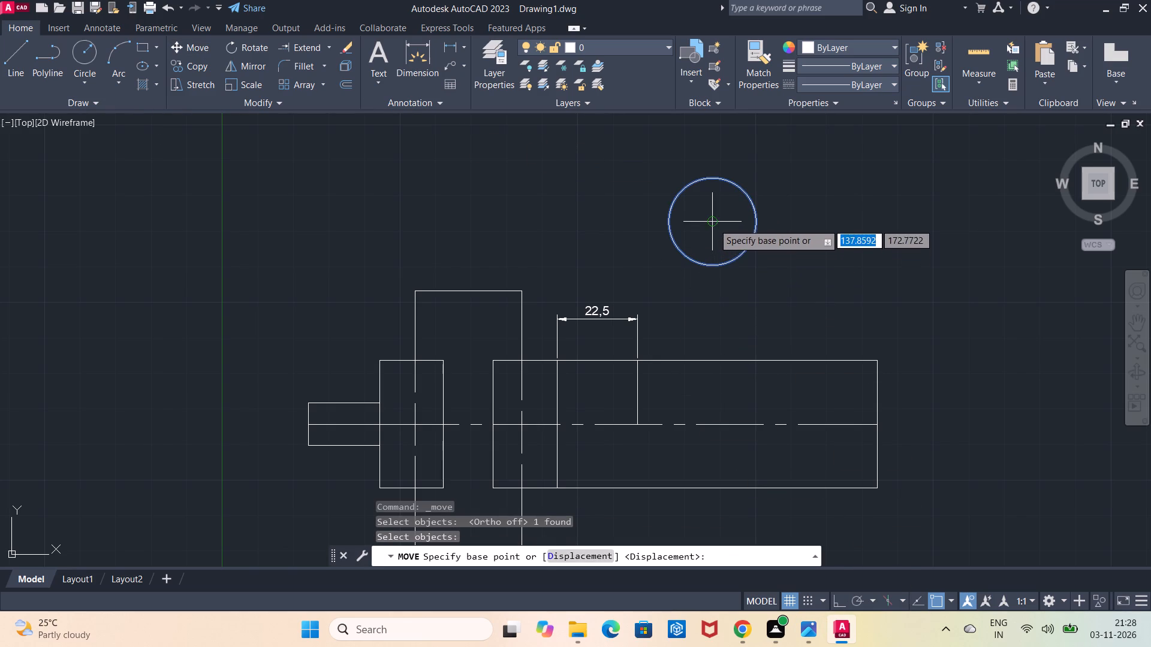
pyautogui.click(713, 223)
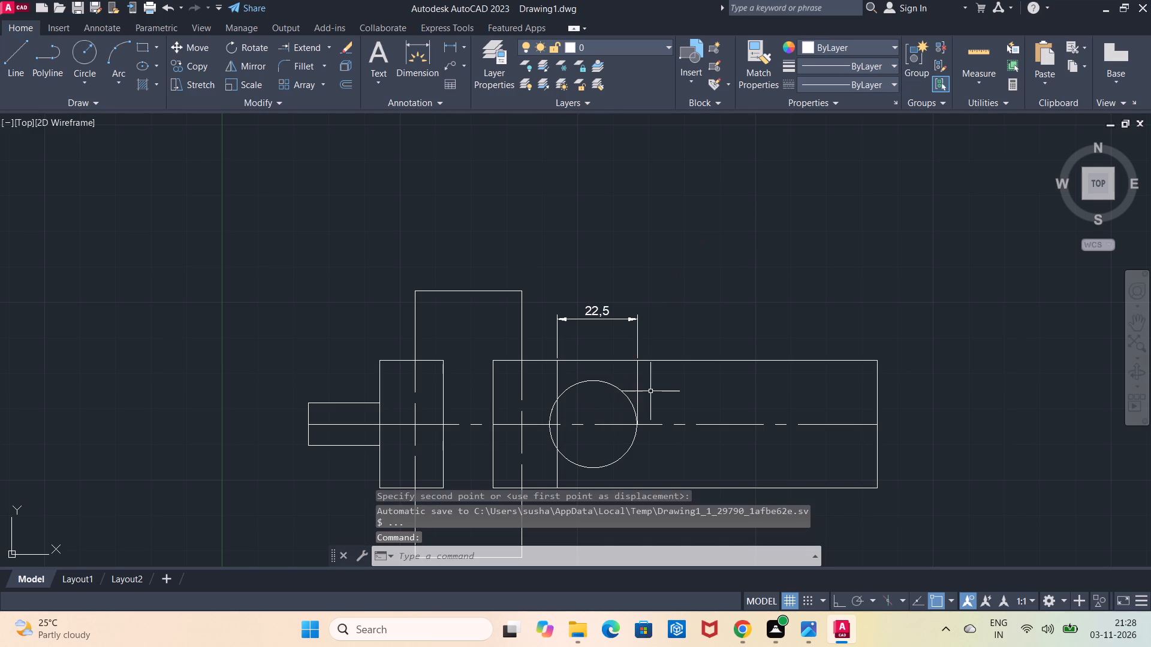
# Measure the circle's vertical diameter between its top and bottom quadrants with a temporary linear dimension.
pyautogui.click(453, 50)
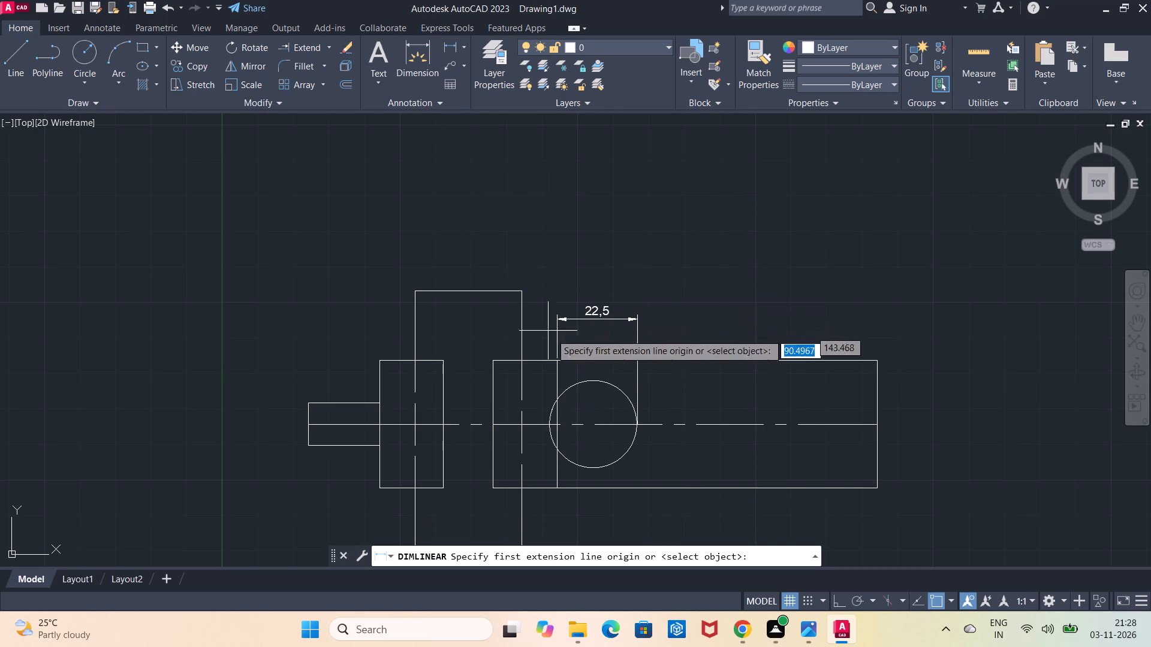
pyautogui.click(593, 378)
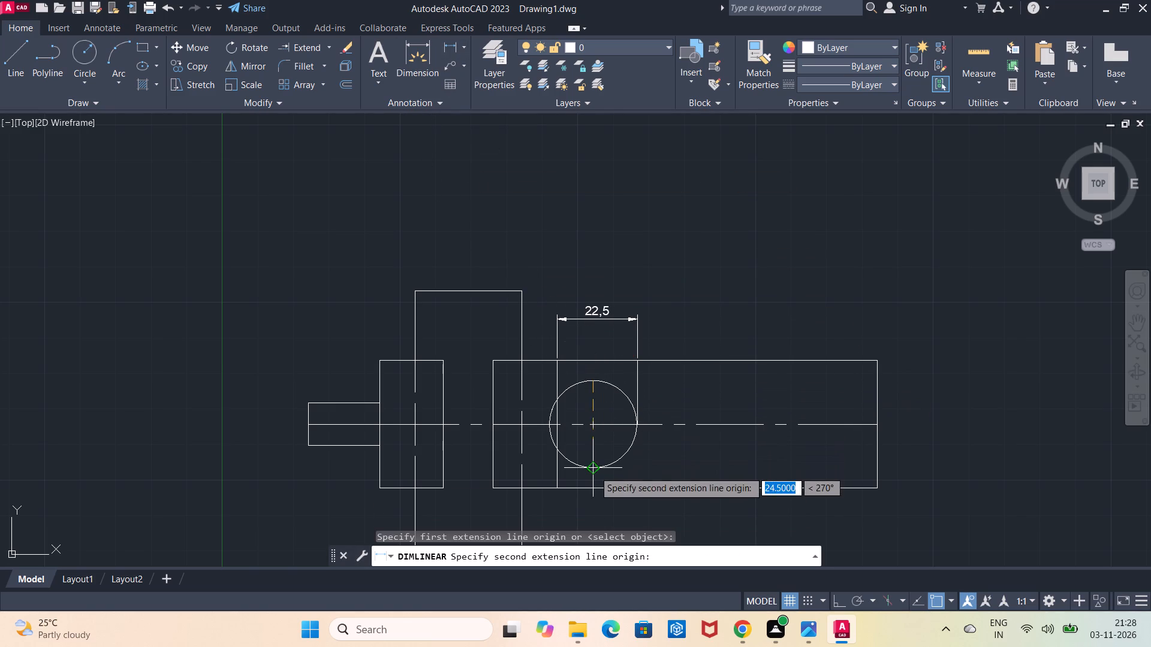
pyautogui.click(594, 471)
pyautogui.press('Escape')
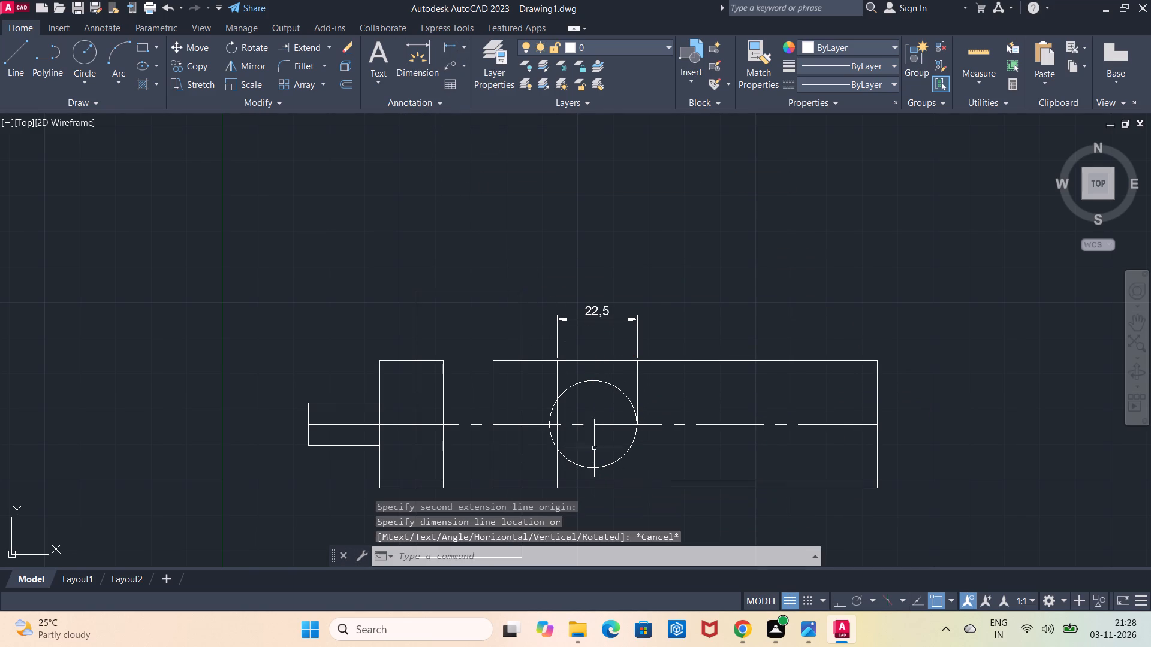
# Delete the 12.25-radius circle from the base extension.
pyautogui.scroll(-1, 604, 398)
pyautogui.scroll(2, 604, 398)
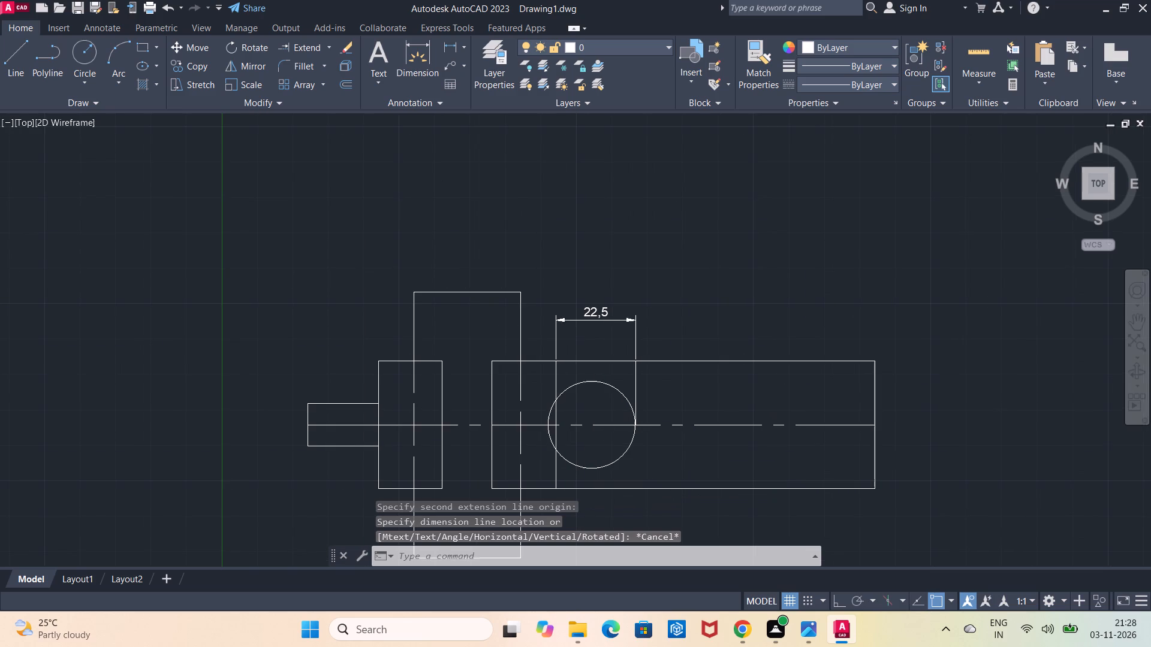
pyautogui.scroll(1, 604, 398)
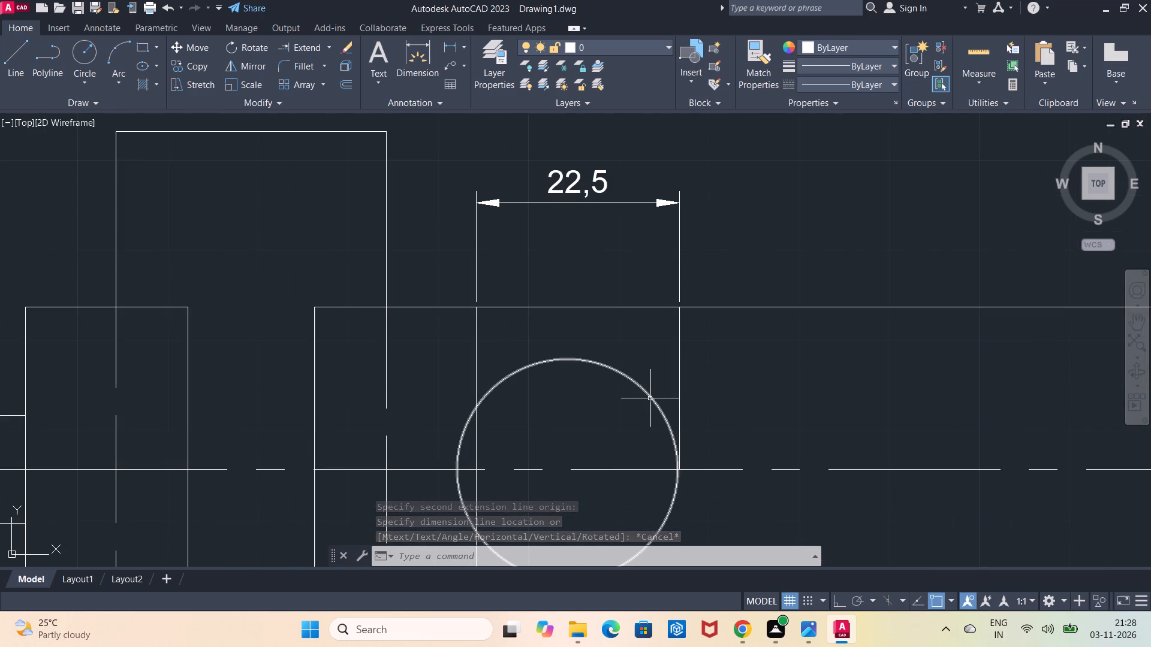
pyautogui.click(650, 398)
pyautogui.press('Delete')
# Draw a circle of radius 12.5 in the free space above the base extension.
pyautogui.scroll(-1, 650, 398)
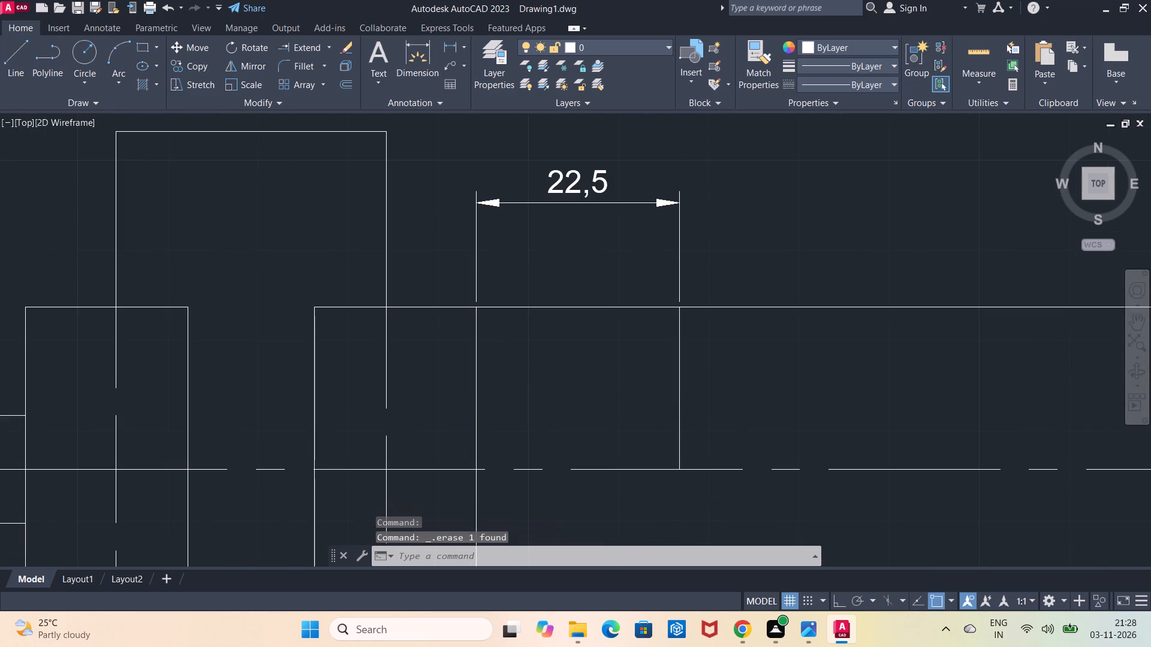
pyautogui.scroll(-2, 650, 398)
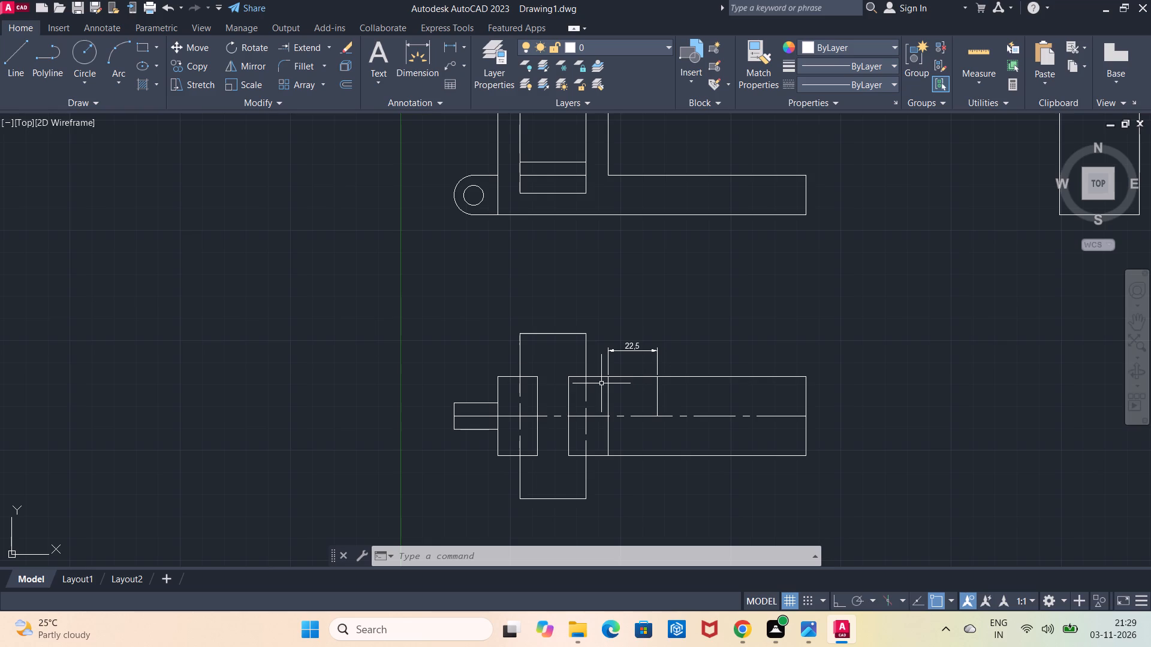
pyautogui.scroll(1, 601, 383)
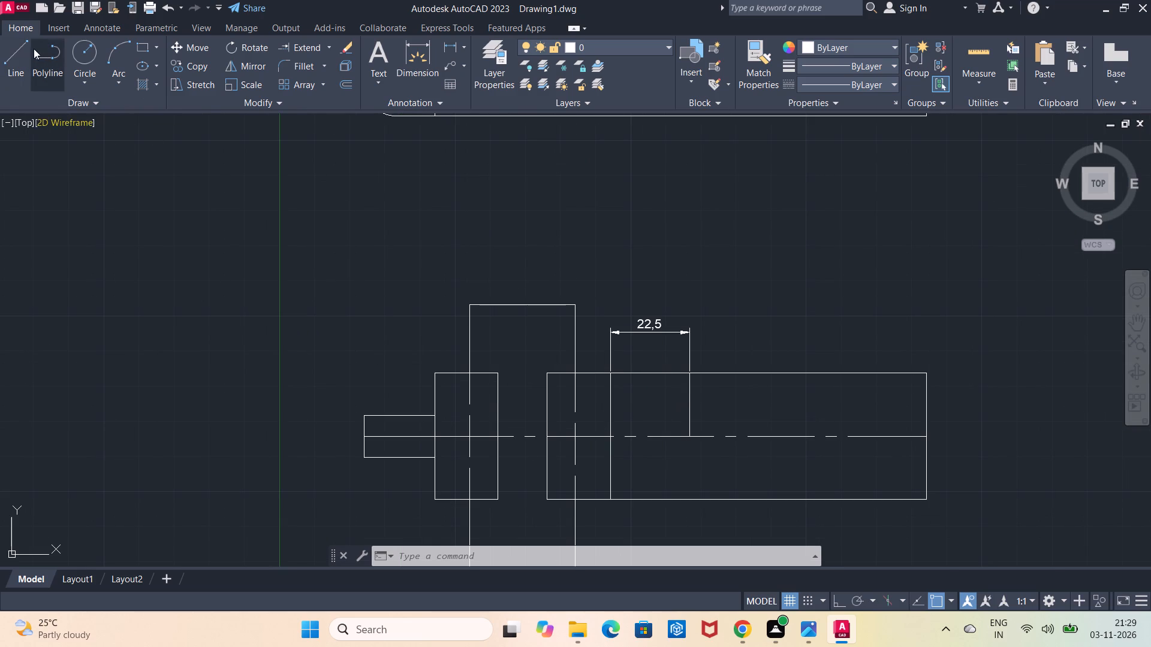
pyautogui.click(90, 47)
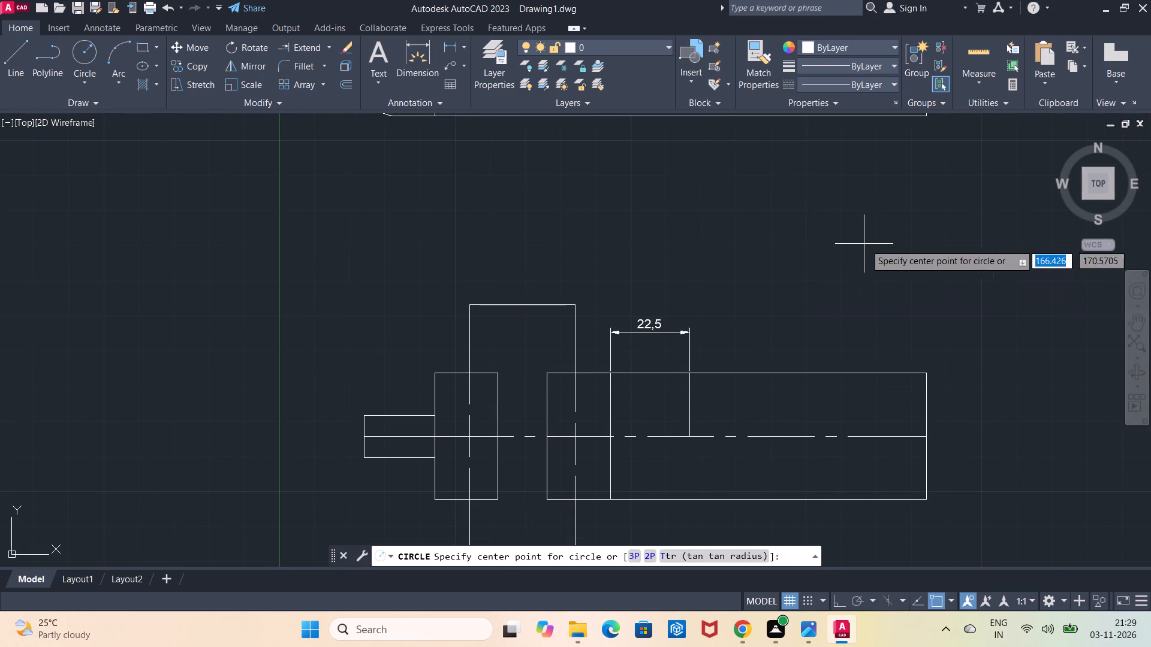
pyautogui.click(866, 243)
pyautogui.write('12')
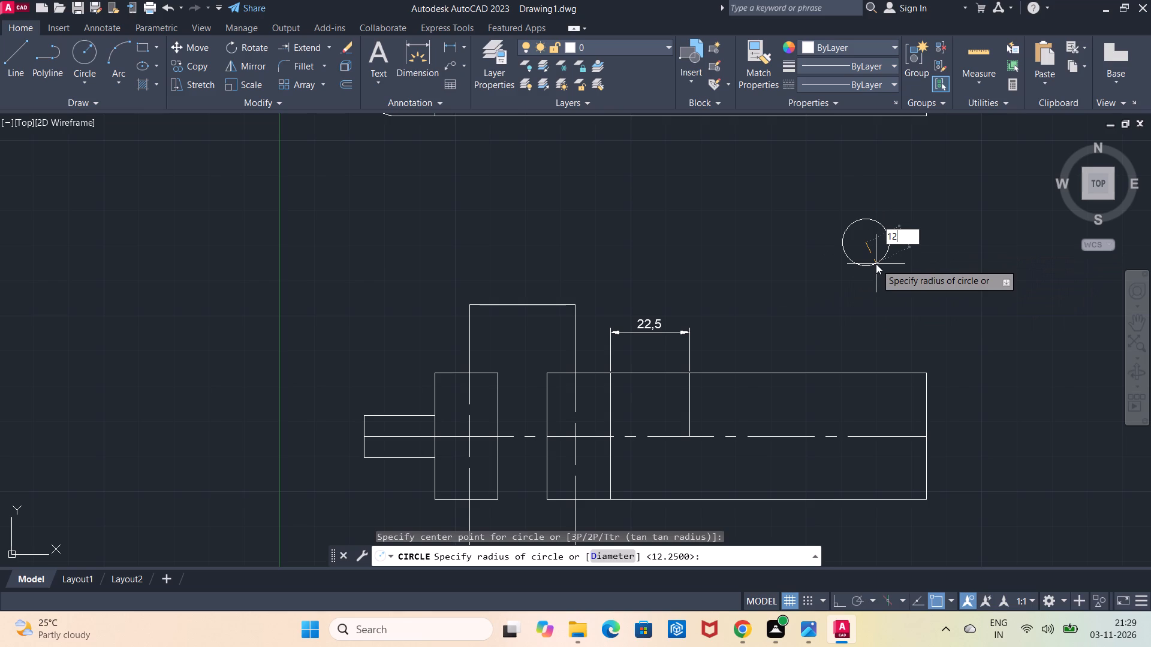
pyautogui.write('.5')
pyautogui.press('Return')
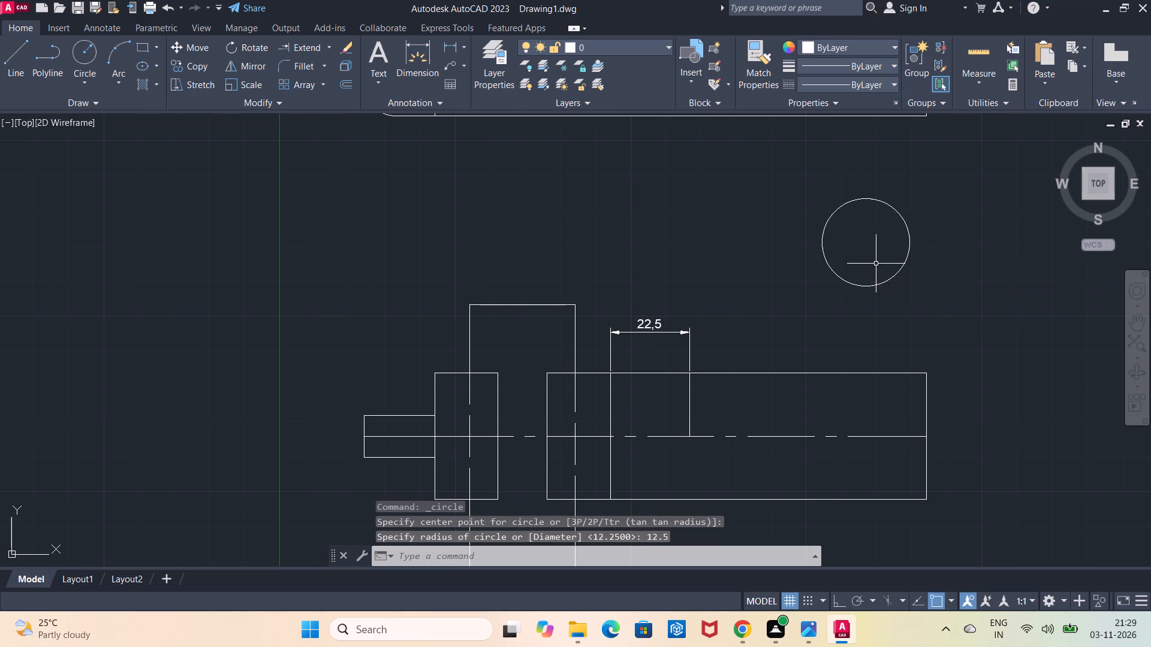
# Measure the new circle's horizontal diameter between its left and right quadrants with a temporary linear dimension.
pyautogui.click(448, 45)
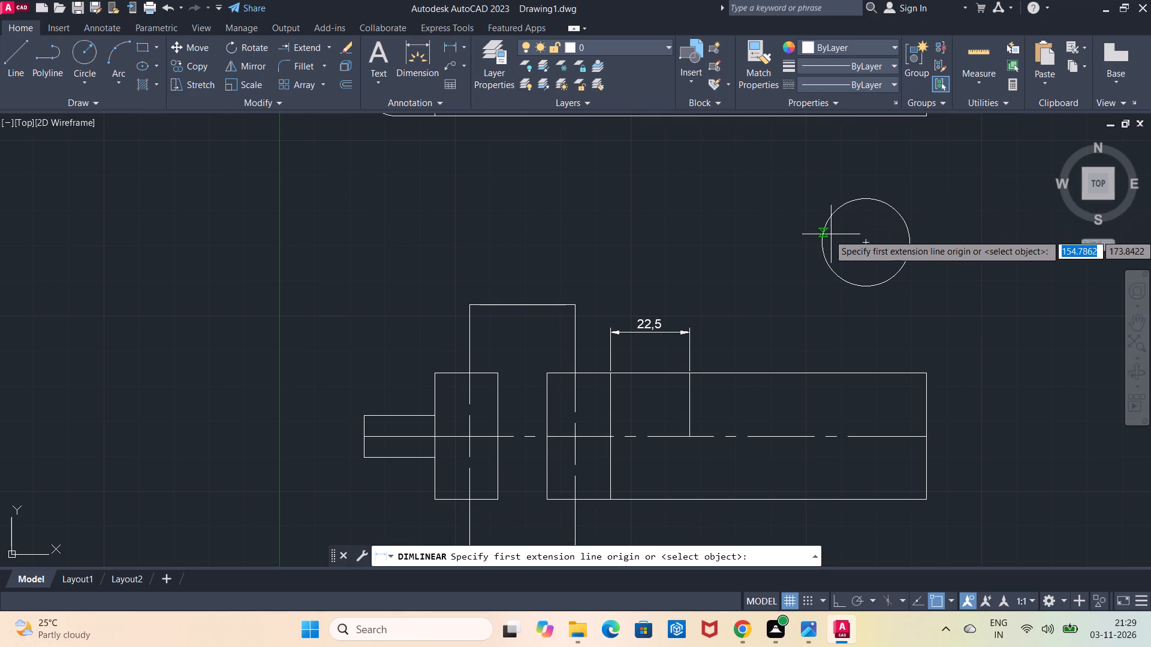
pyautogui.click(827, 245)
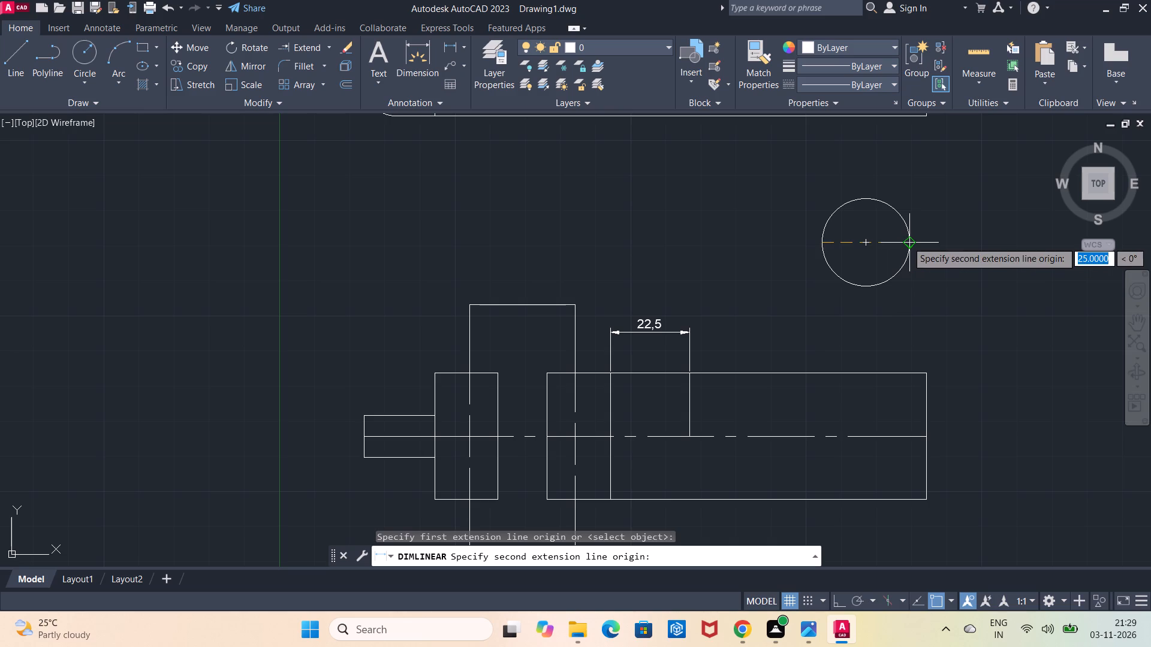
pyautogui.click(907, 241)
pyautogui.press('Escape')
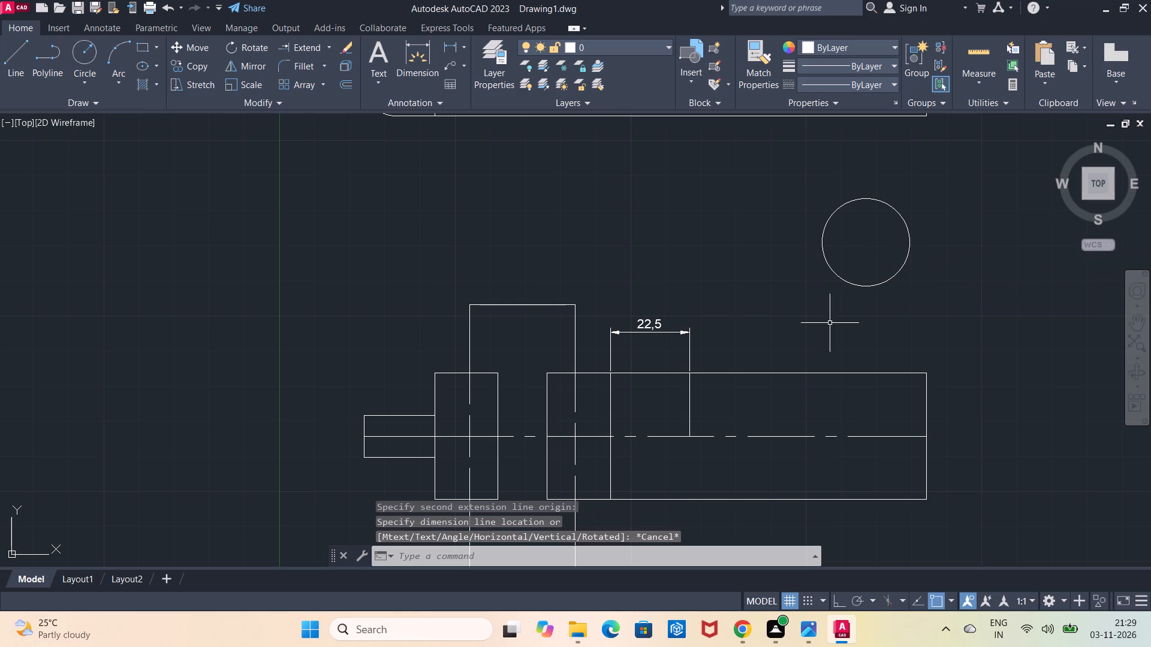
# Move the 12.5-radius circle by its right quadrant to the short vertical line's lower end on the base extension's centreline.
pyautogui.scroll(-1, 788, 340)
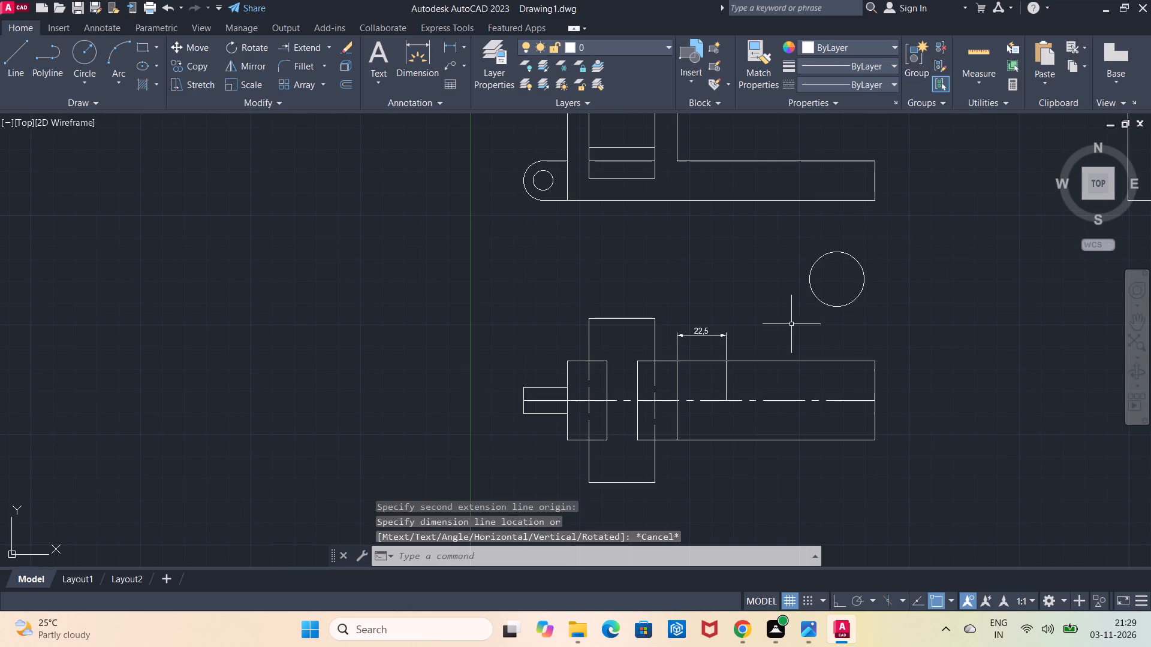
pyautogui.click(192, 45)
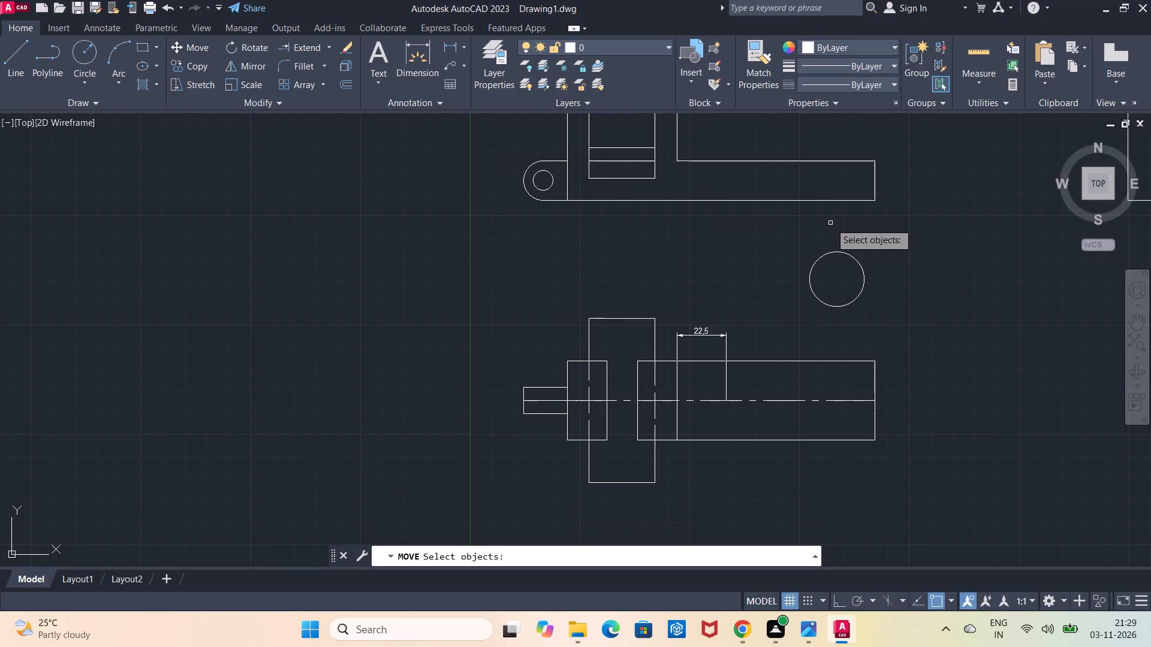
pyautogui.click(838, 253)
pyautogui.press('Return')
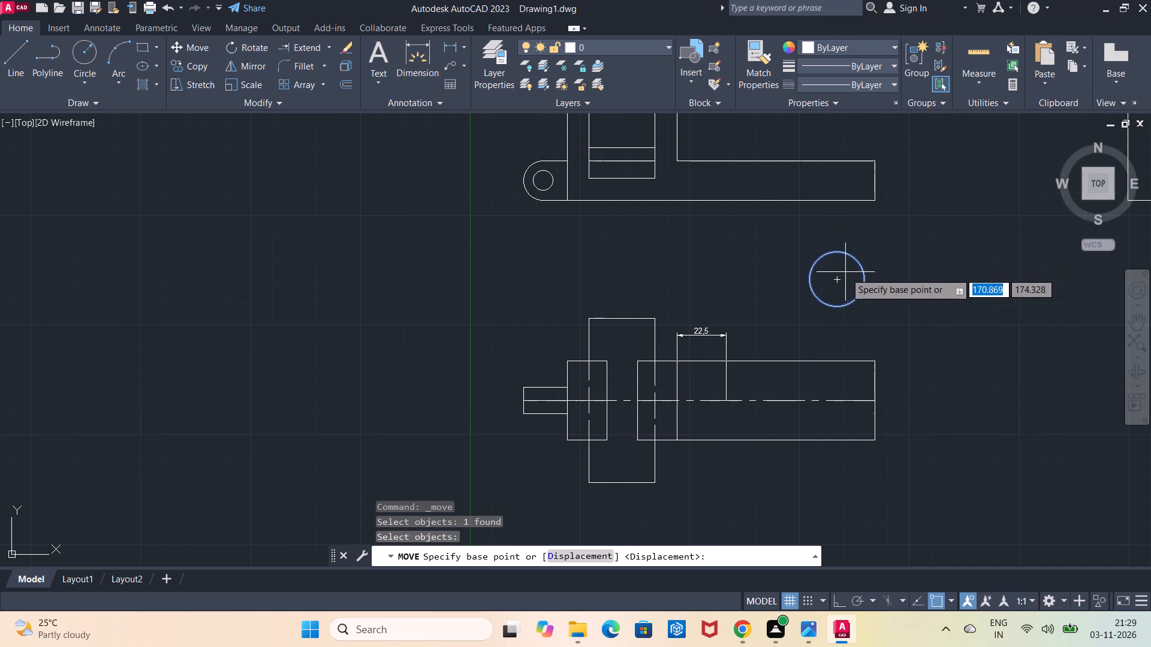
pyautogui.click(863, 277)
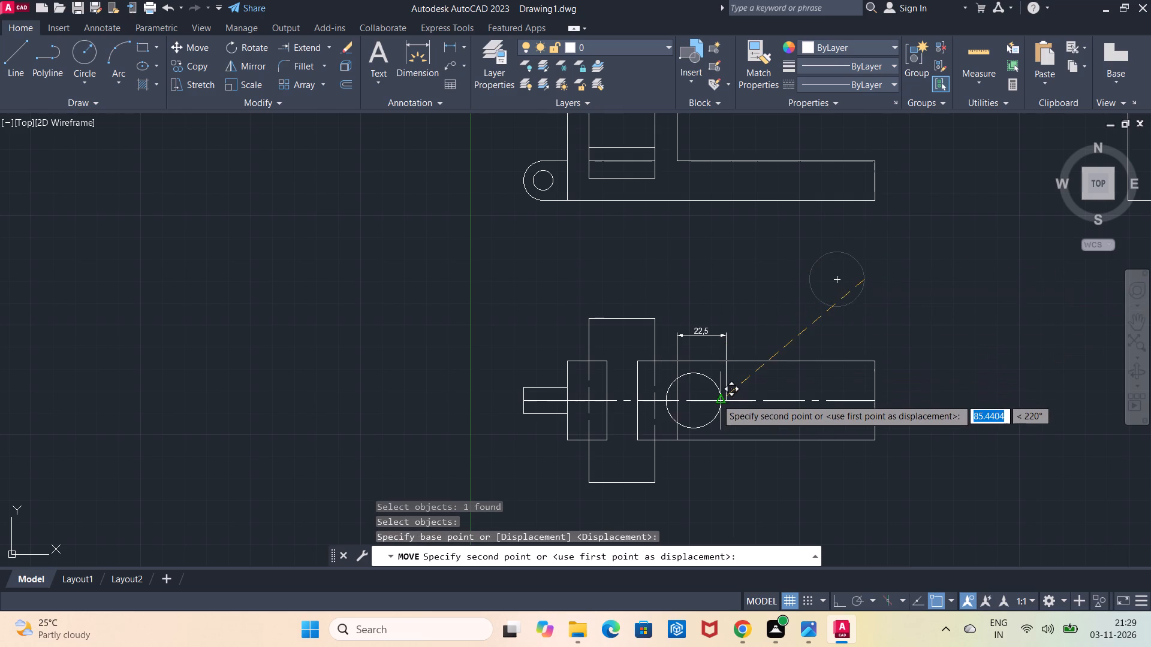
pyautogui.click(728, 401)
# Measure the moved circle's vertical diameter between its top and bottom quadrants with a temporary linear dimension.
pyautogui.scroll(1, 716, 410)
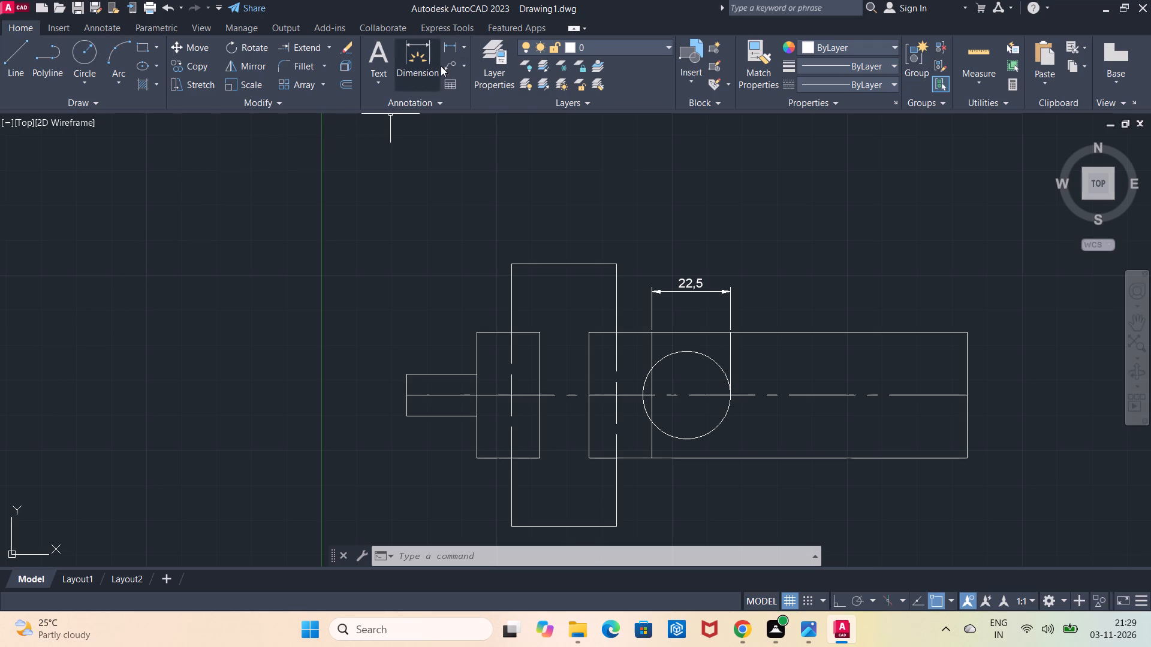
pyautogui.click(452, 47)
pyautogui.scroll(2, 708, 405)
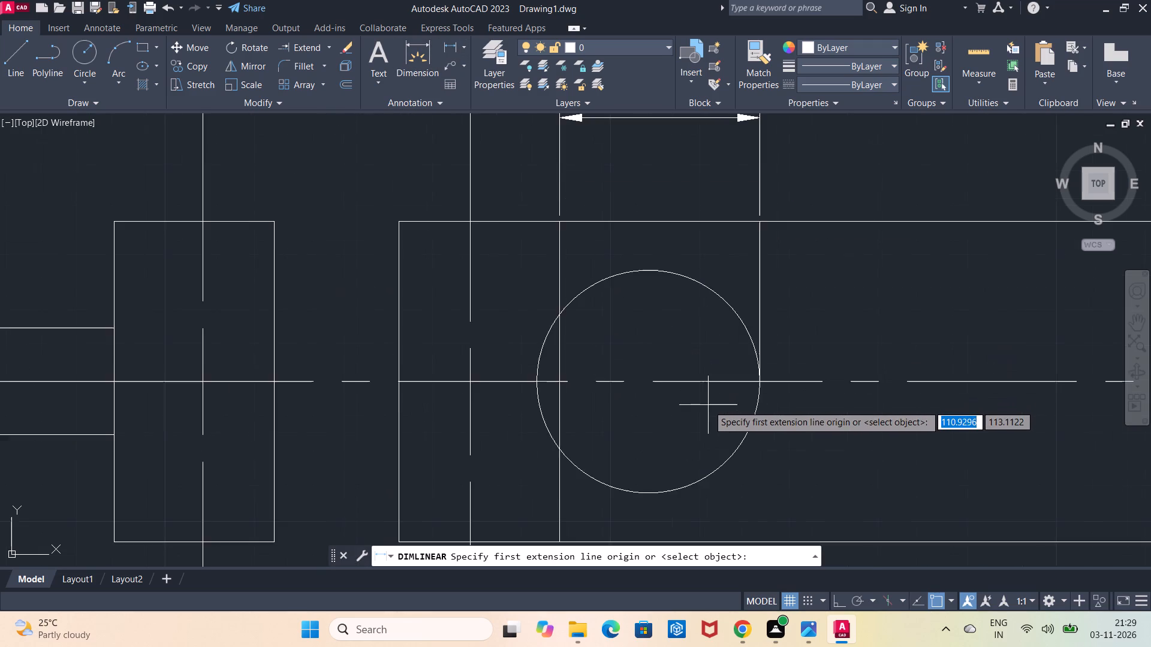
pyautogui.scroll(1, 708, 405)
pyautogui.click(611, 193)
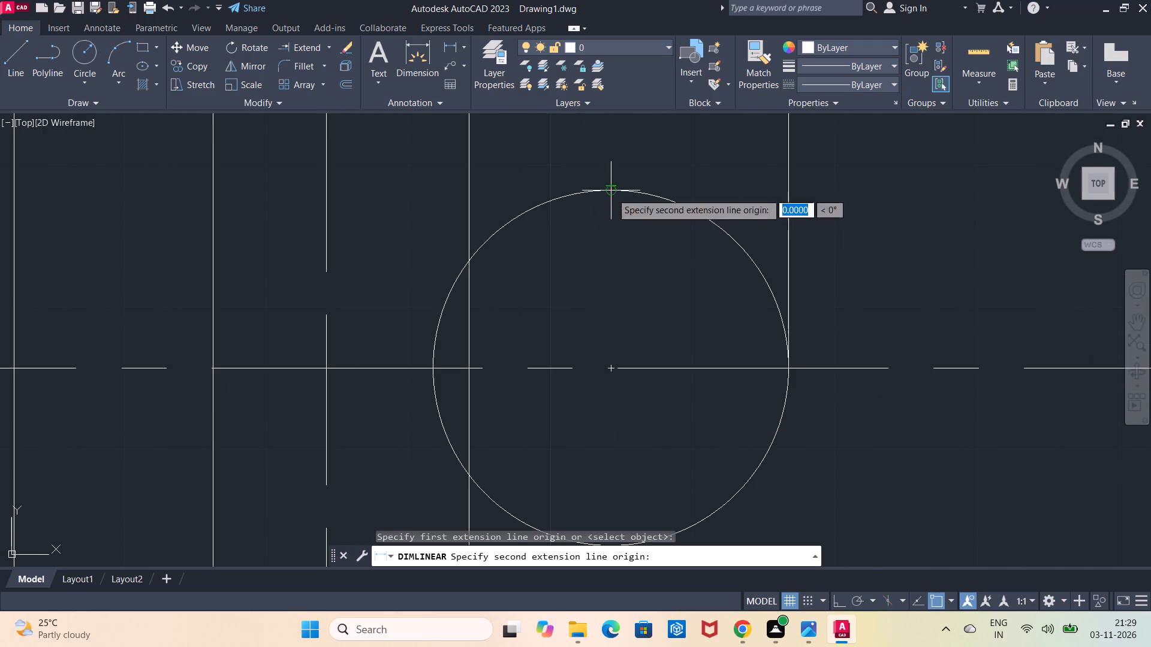
pyautogui.scroll(-1, 608, 480)
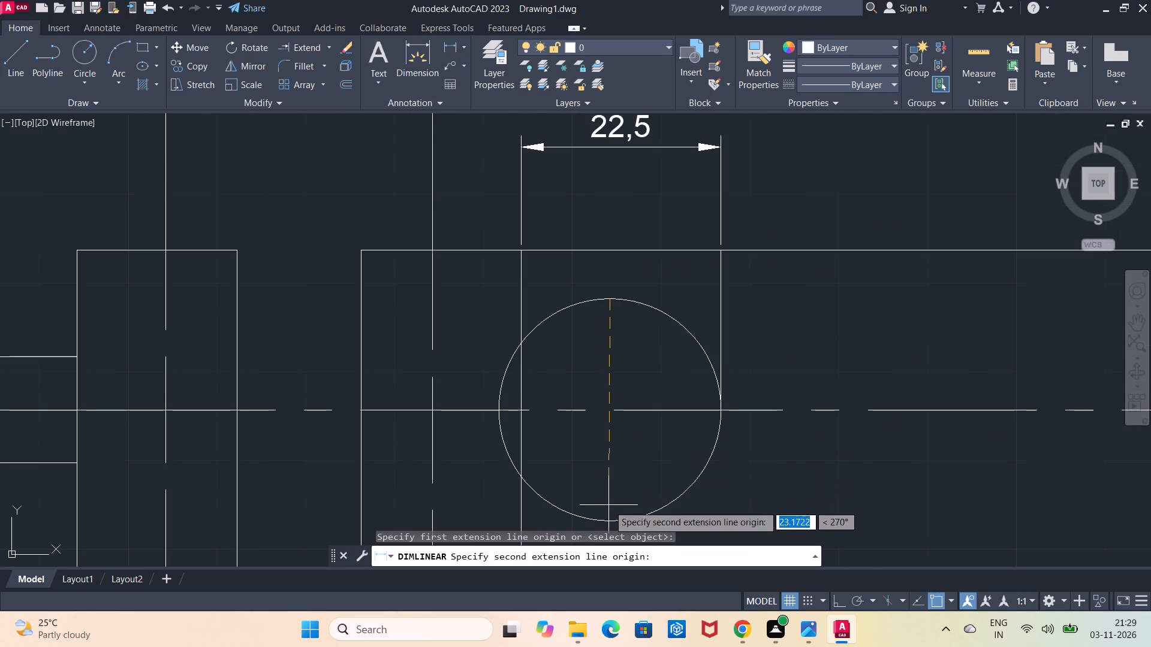
pyautogui.click(609, 522)
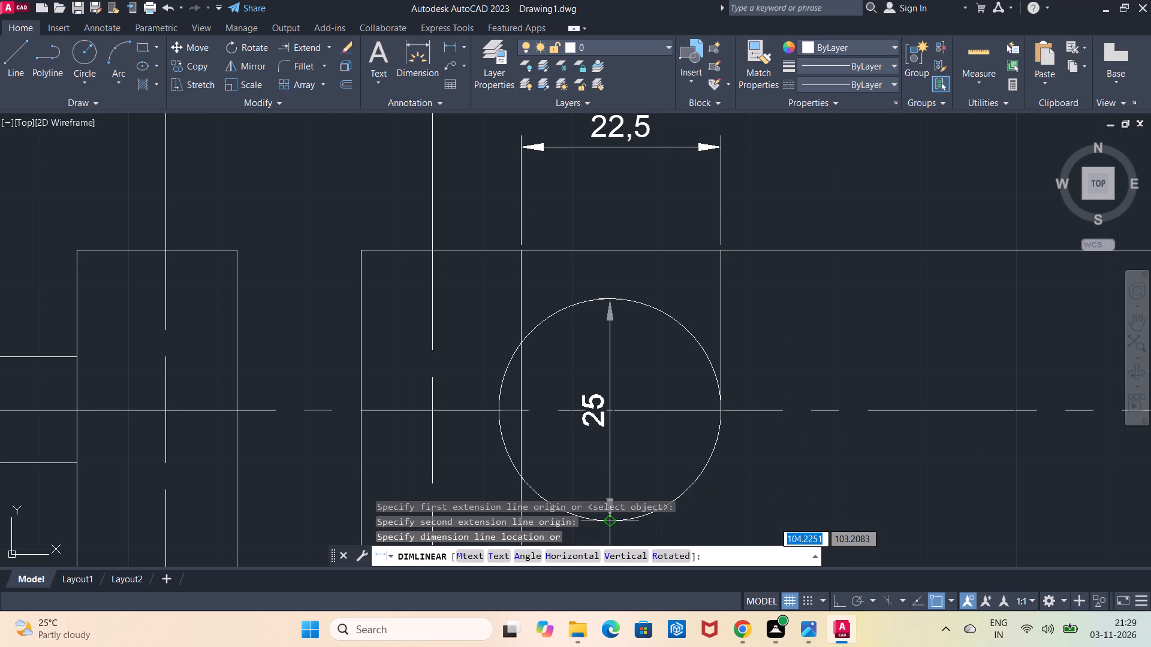
pyautogui.press('Escape')
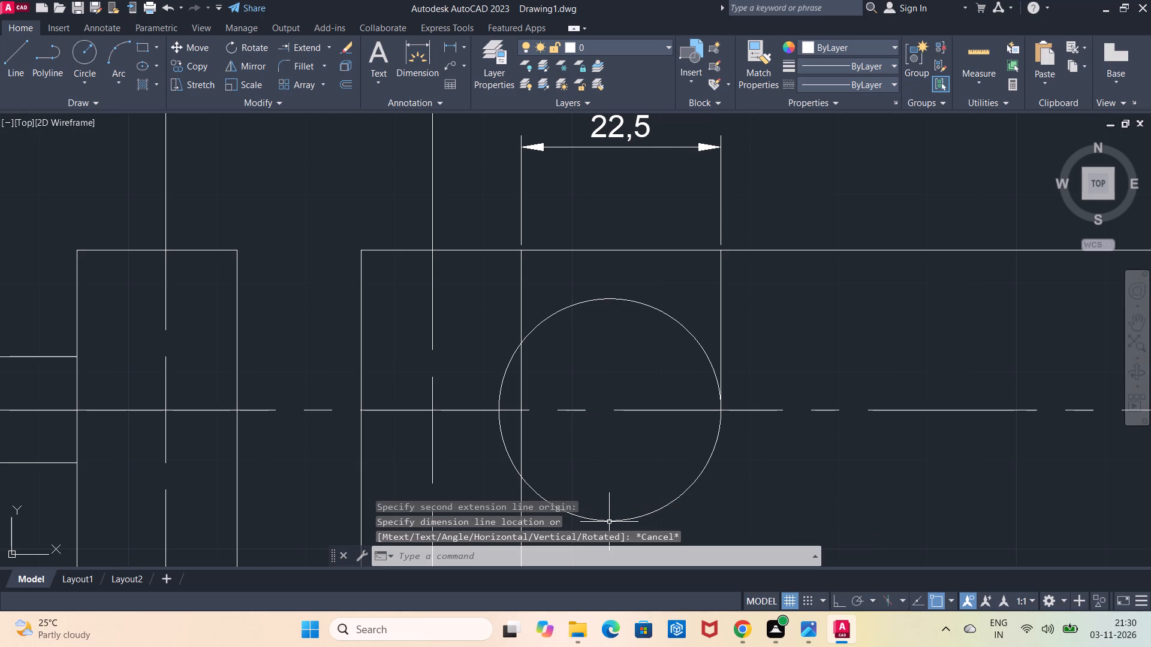
# Trim away the upper and lower arc portions of the circle lying outside the vertical line on the base extension.
pyautogui.click(330, 45)
pyautogui.click(331, 64)
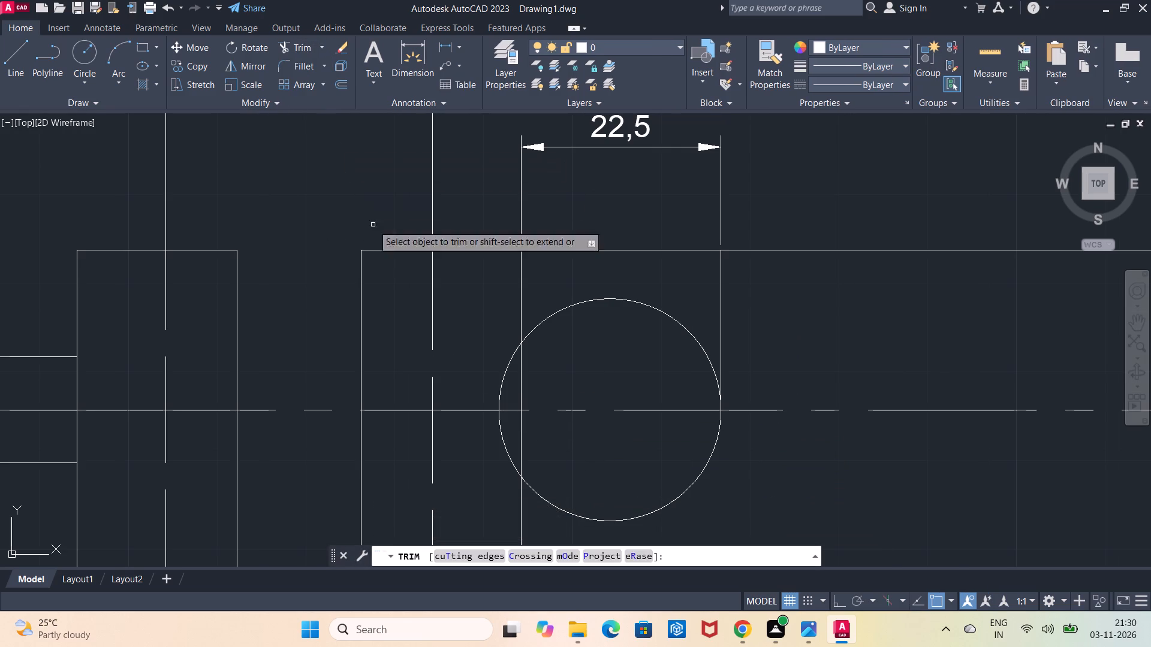
pyautogui.click(502, 379)
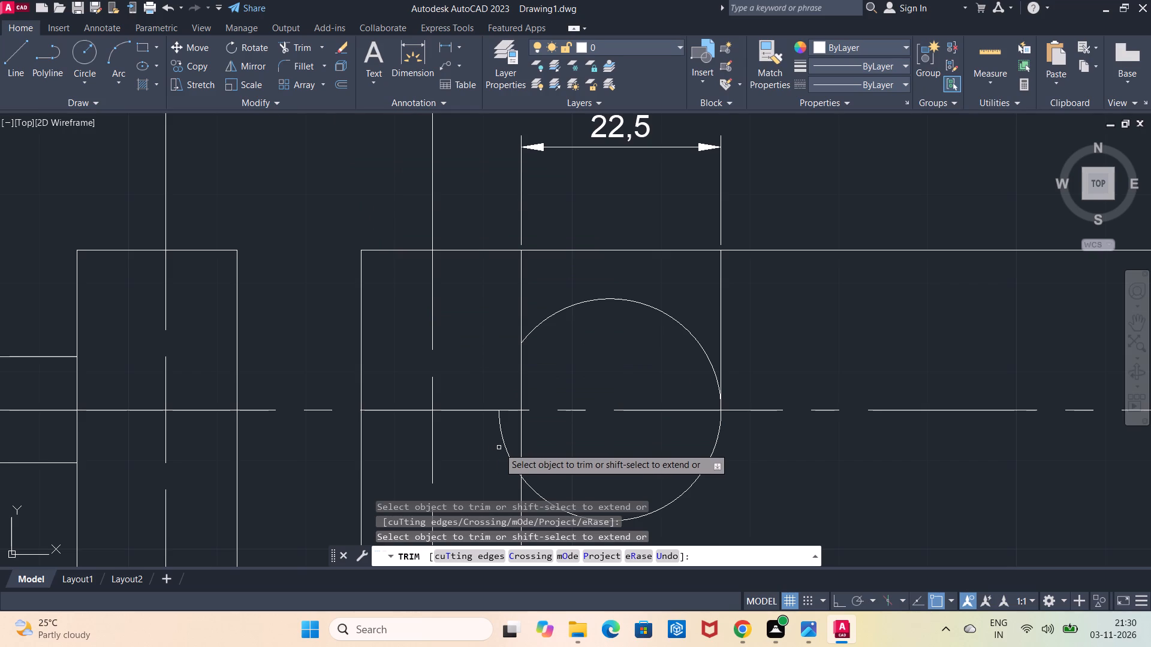
pyautogui.click(502, 445)
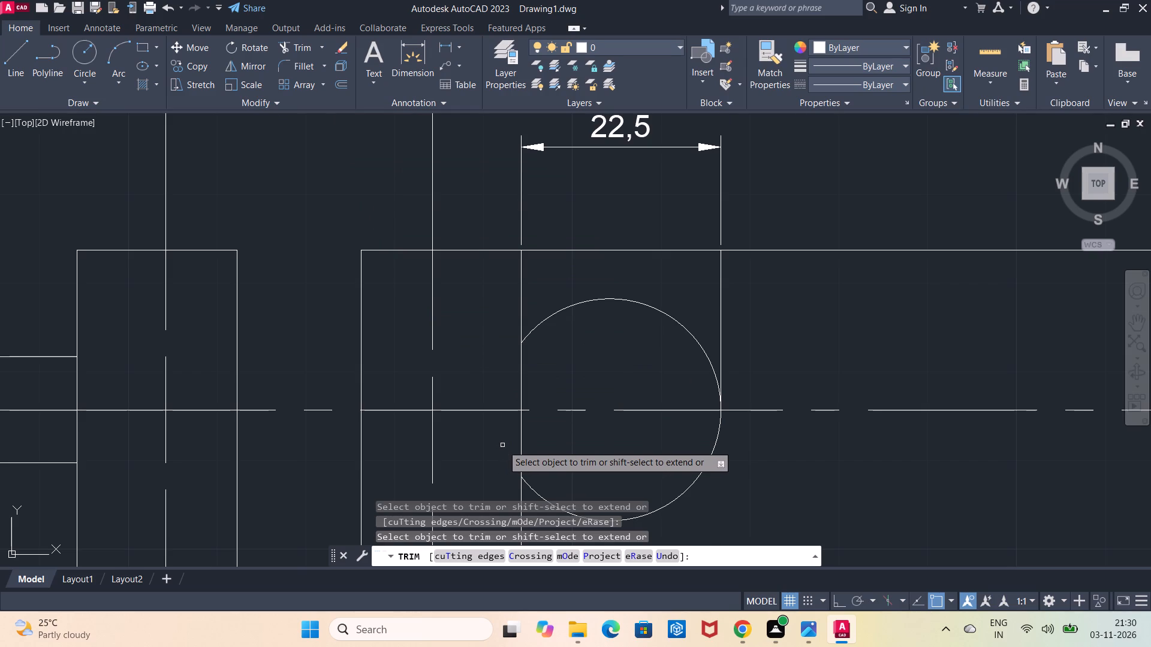
pyautogui.press('Escape')
# With Ortho on, draw a horizontal line from the circle's top quadrant to the vertical line at its open side.
pyautogui.scroll(-2, 502, 445)
pyautogui.moveTo(502, 445); pyautogui.dragTo(502, 425, button='middle')
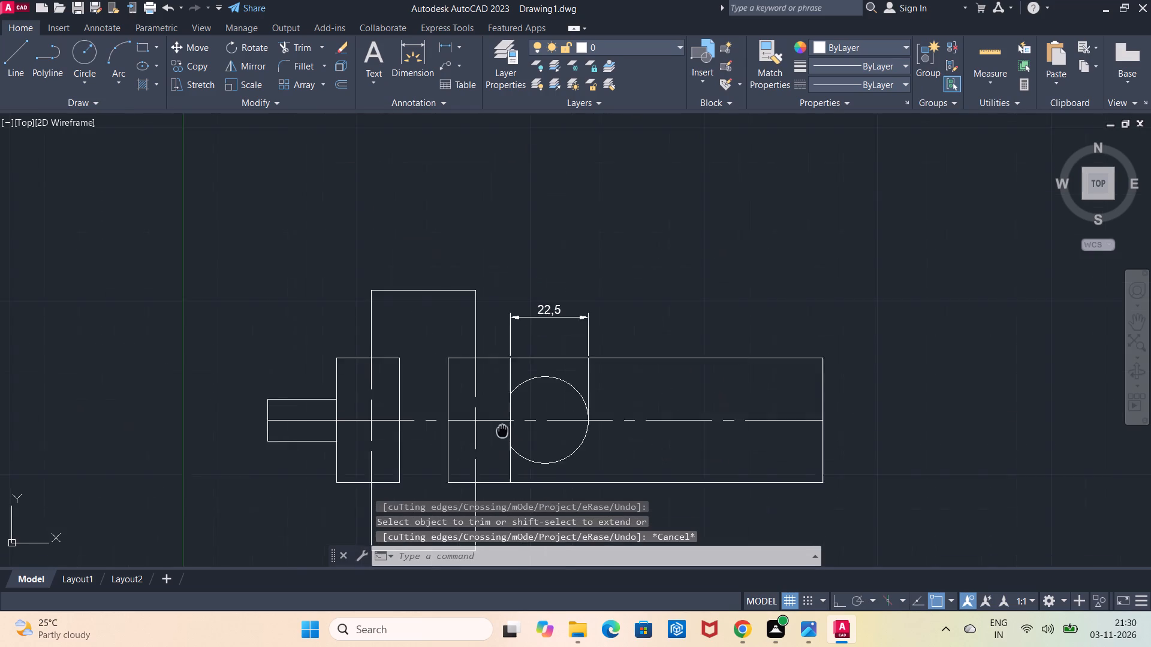
pyautogui.moveTo(502, 425); pyautogui.dragTo(487, 377, button='middle')
pyautogui.click(14, 89)
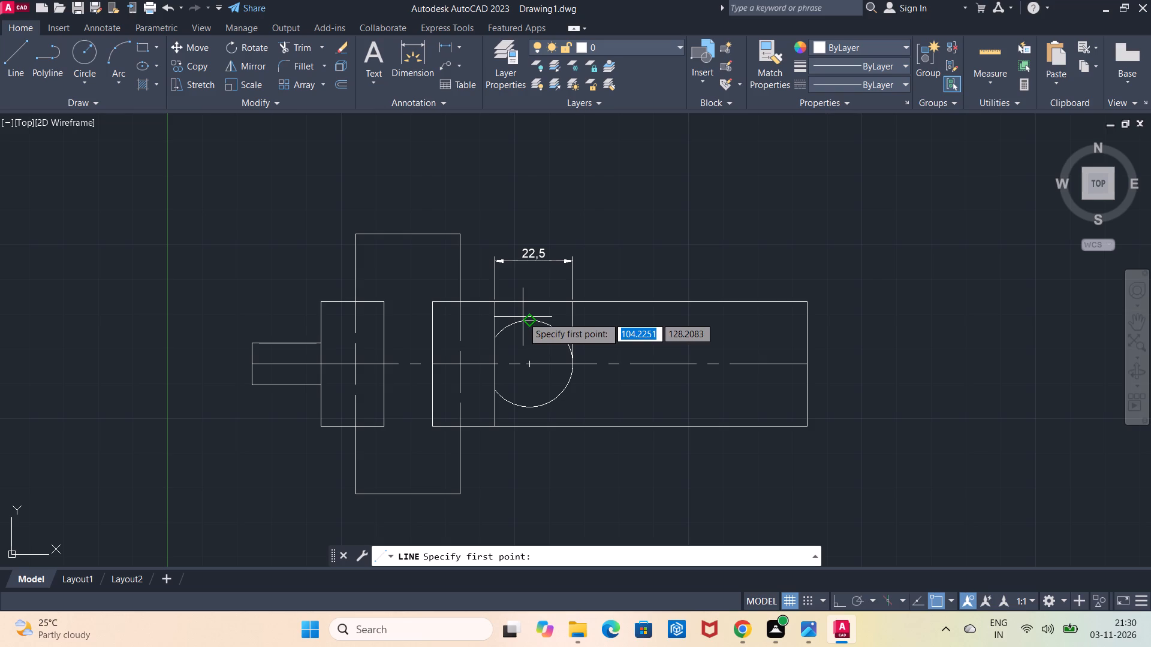
pyautogui.click(839, 598)
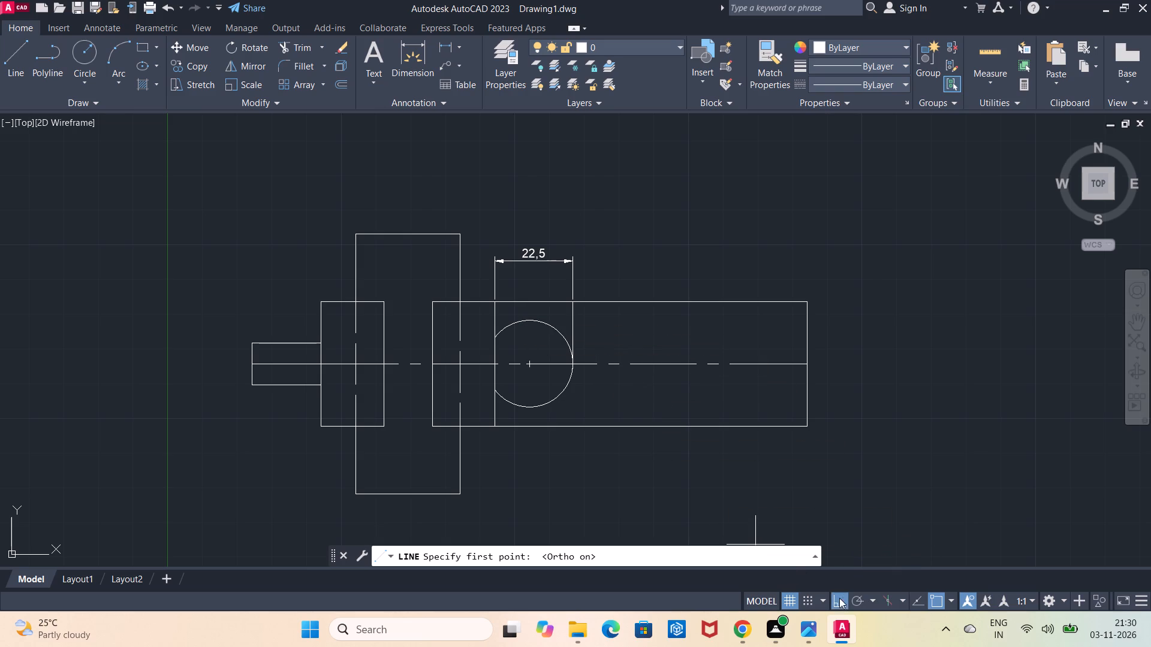
pyautogui.click(535, 322)
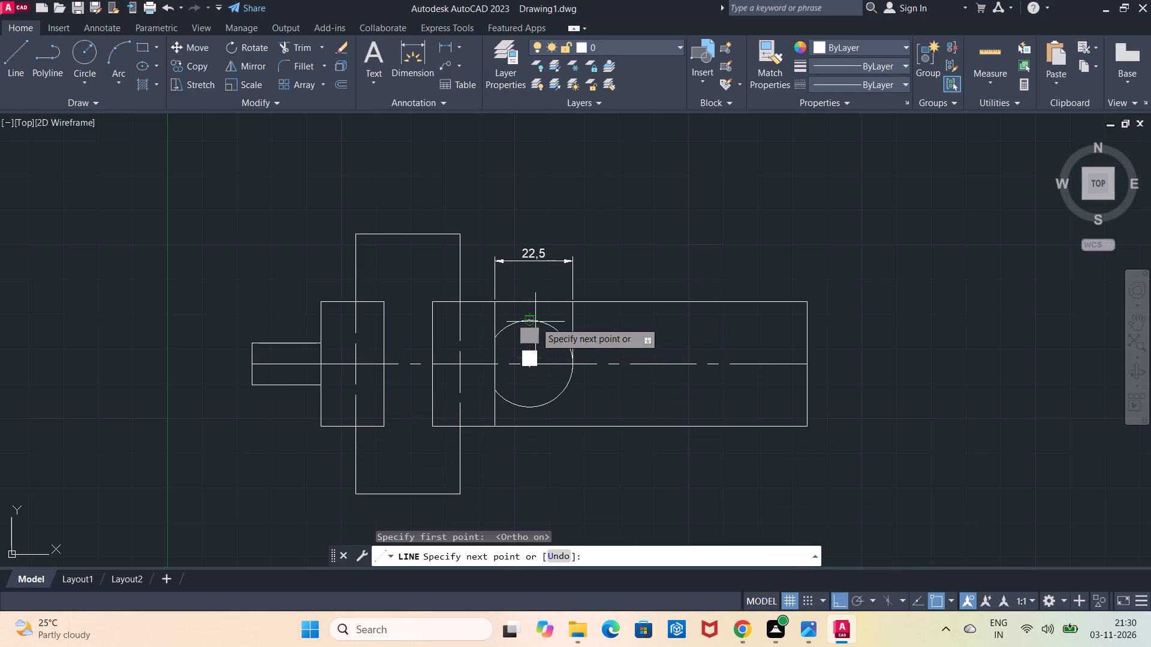
pyautogui.click(495, 323)
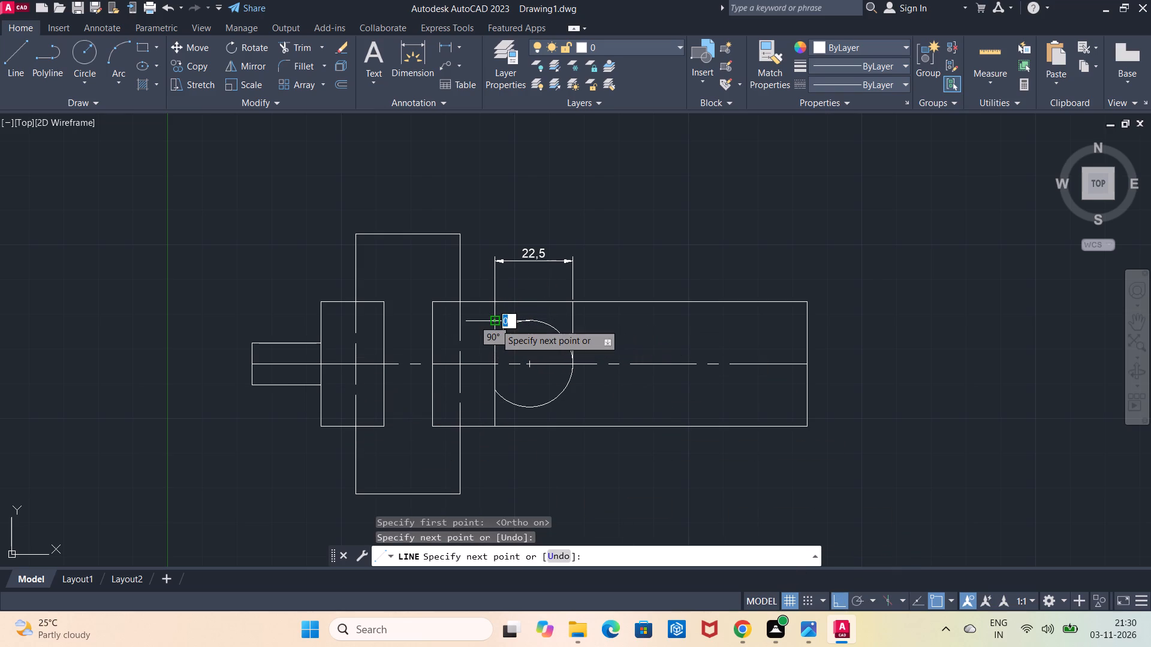
pyautogui.press('Escape')
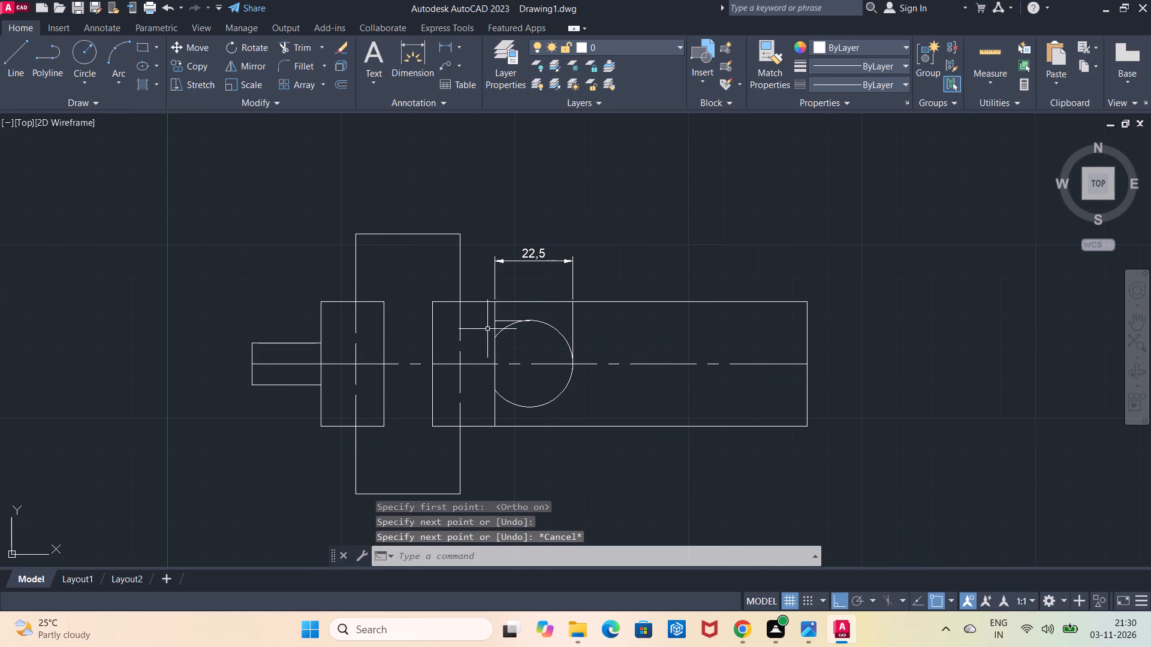
# Draw a matching horizontal line from the circle's bottom quadrant to the same vertical line.
pyautogui.scroll(2, 487, 329)
pyautogui.scroll(-1, 624, 343)
pyautogui.scroll(2, 624, 343)
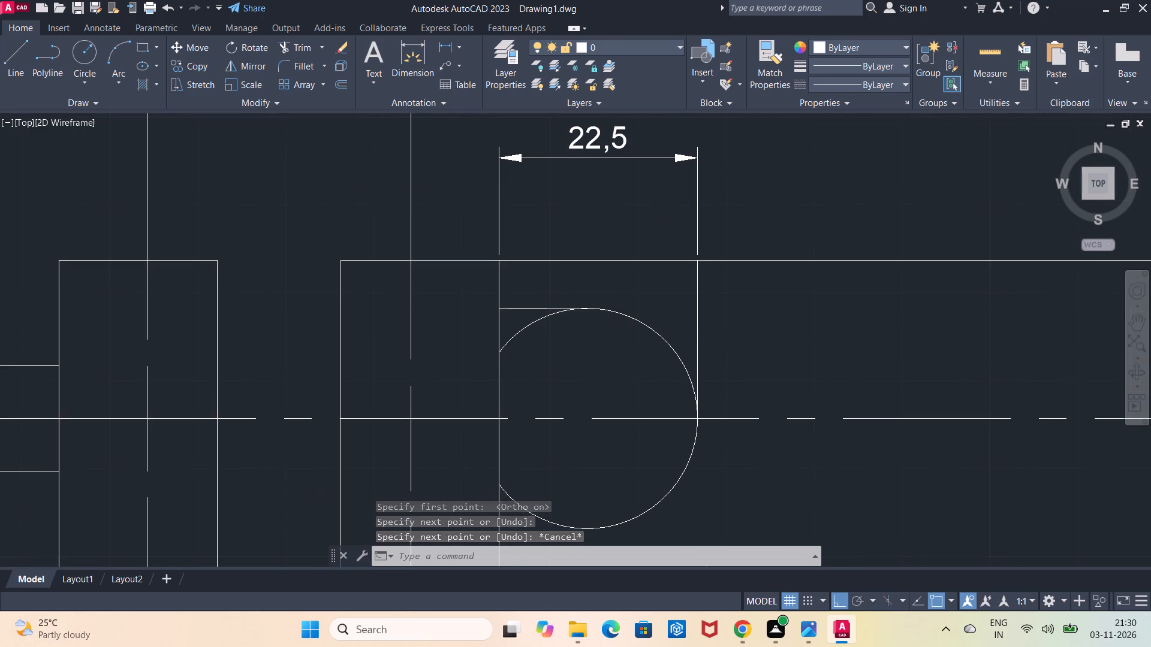
pyautogui.scroll(2, 624, 343)
pyautogui.scroll(-2, 624, 343)
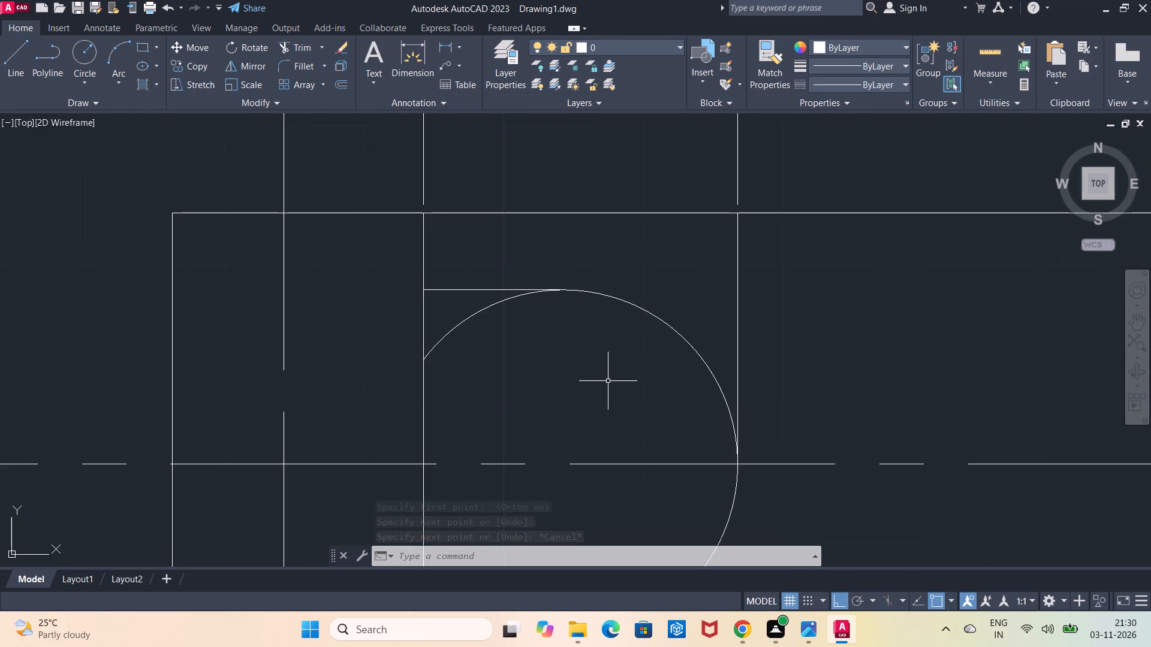
pyautogui.moveTo(608, 381); pyautogui.dragTo(586, 198, button='middle')
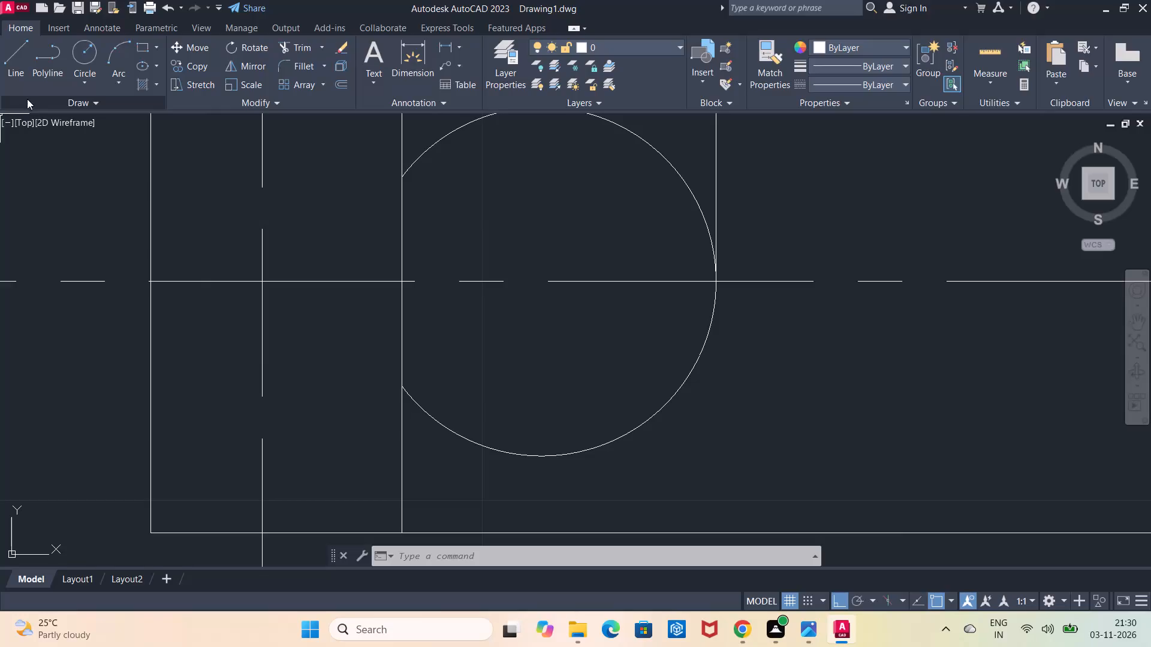
pyautogui.click(14, 53)
pyautogui.scroll(-2, 115, 237)
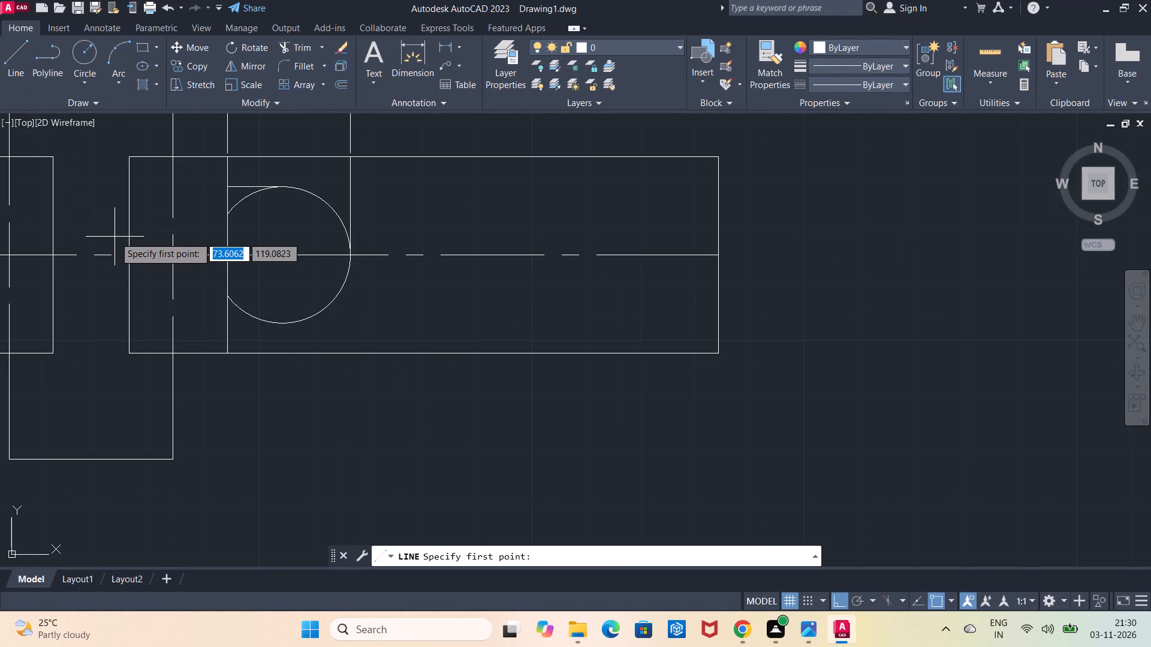
pyautogui.keyDown('ctrl'); pyautogui.scroll(-3, 115, 237); pyautogui.keyUp('ctrl')
pyautogui.keyDown('ctrl'); pyautogui.scroll(1, 115, 237); pyautogui.keyUp('ctrl')
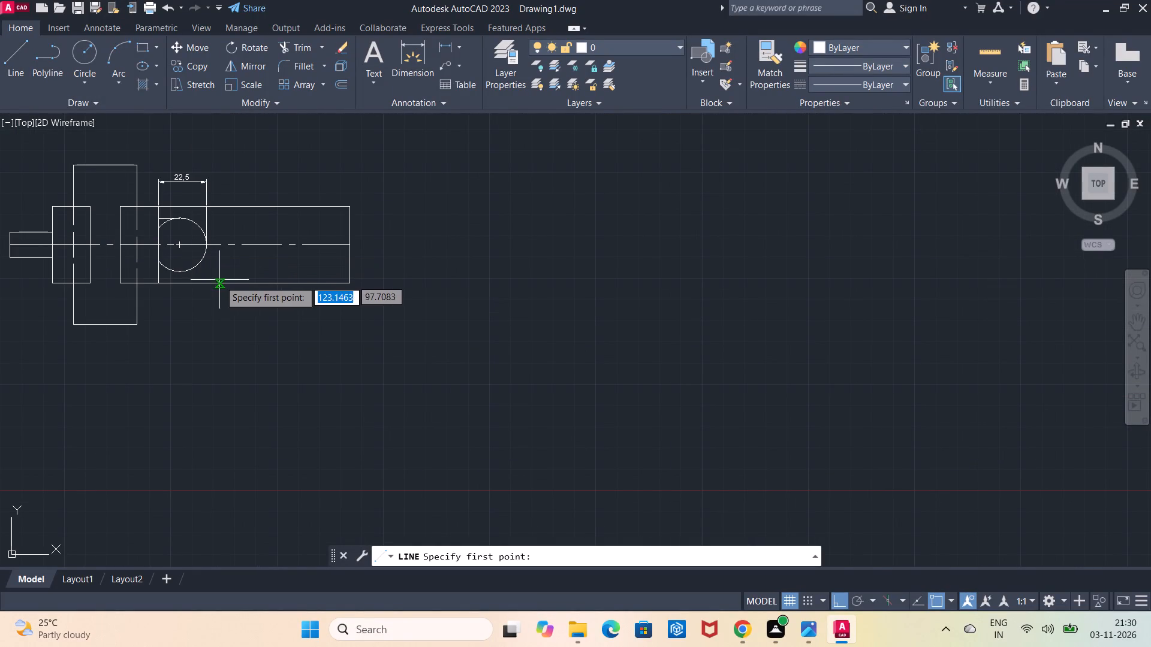
pyautogui.moveTo(222, 281); pyautogui.dragTo(372, 298, button='middle')
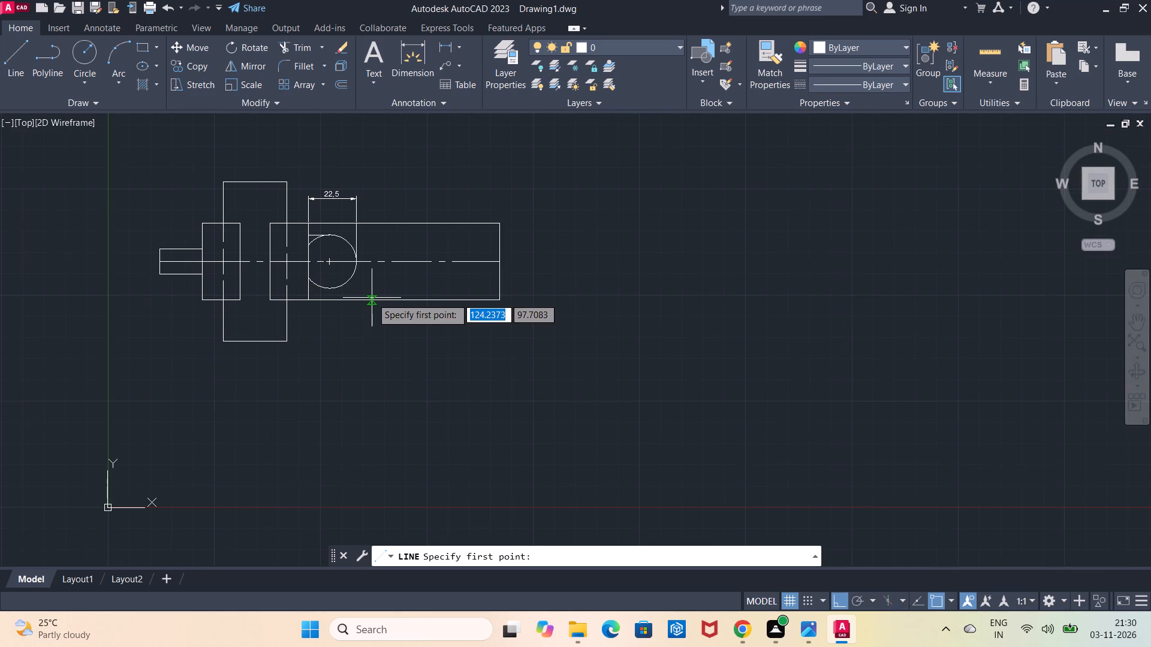
pyautogui.click(328, 288)
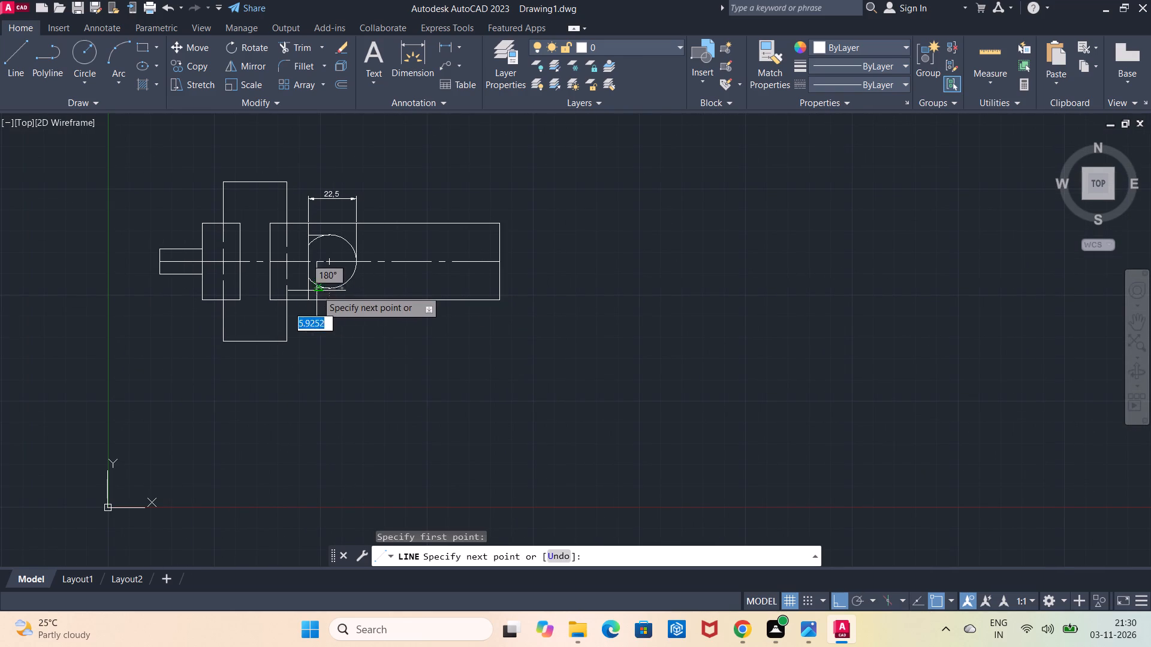
pyautogui.click(311, 288)
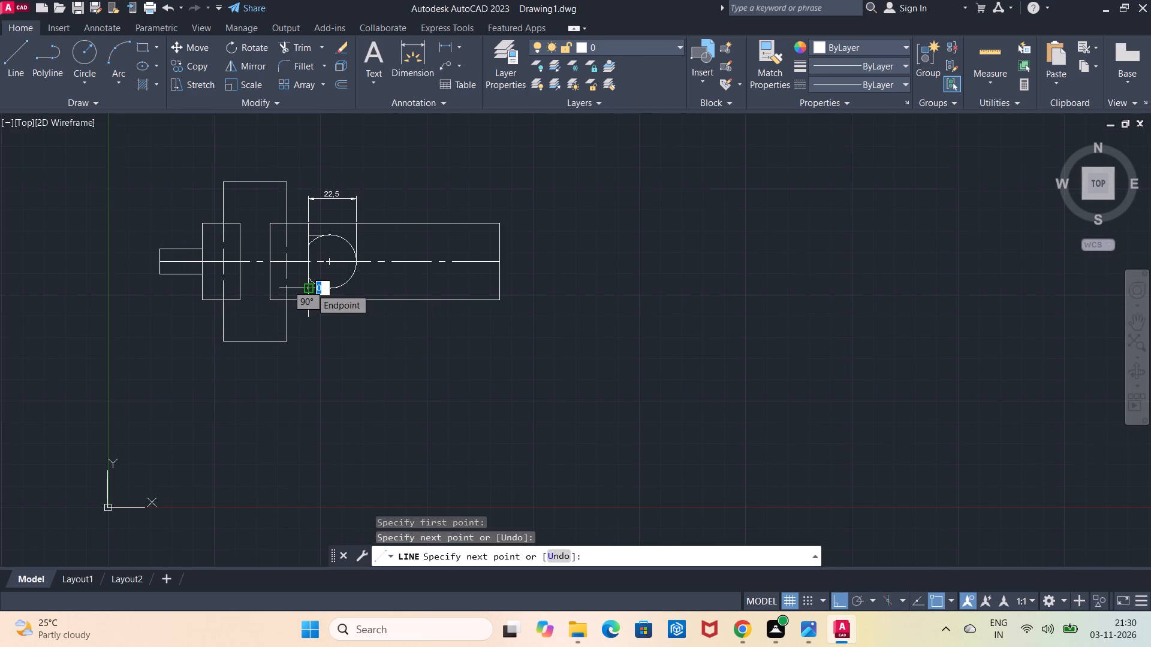
pyautogui.press('Escape')
# Trim the two leftover arcs between the horizontal tangent lines and the vertical line to form a D-shaped outline.
pyautogui.scroll(2, 279, 270)
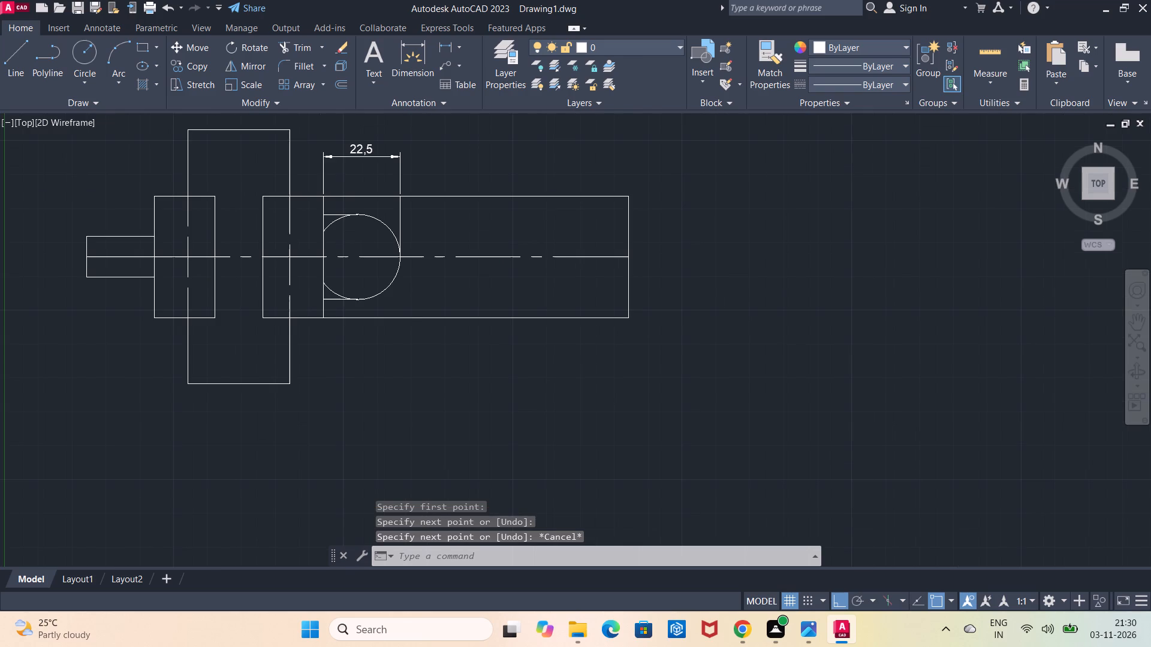
pyautogui.click(295, 49)
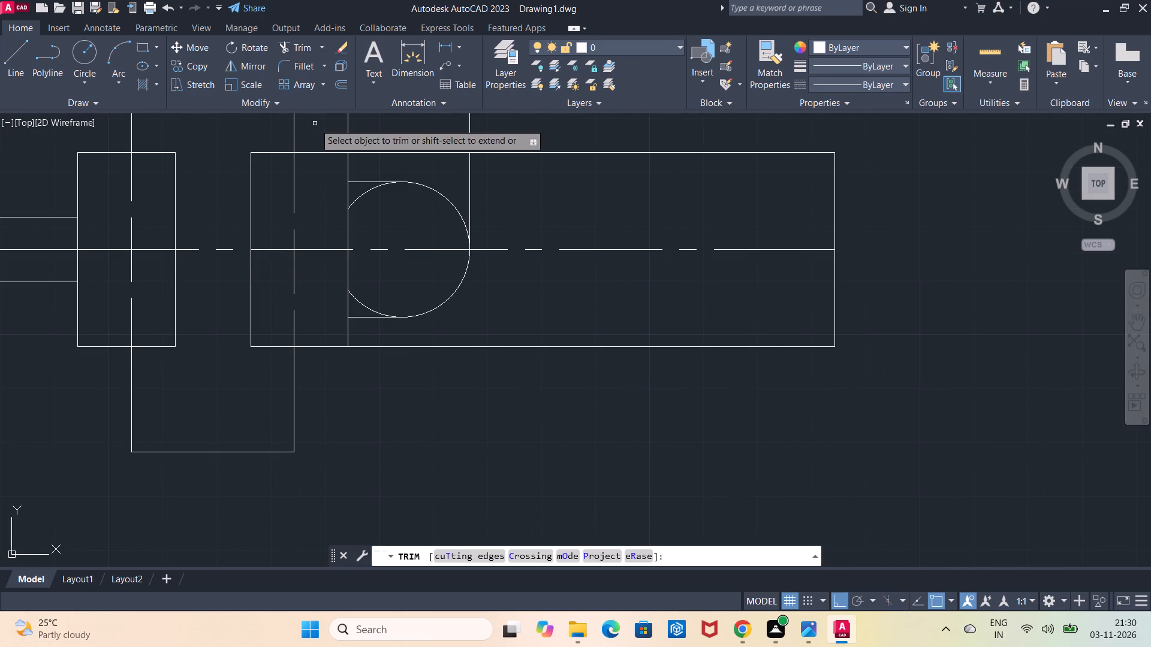
pyautogui.click(358, 199)
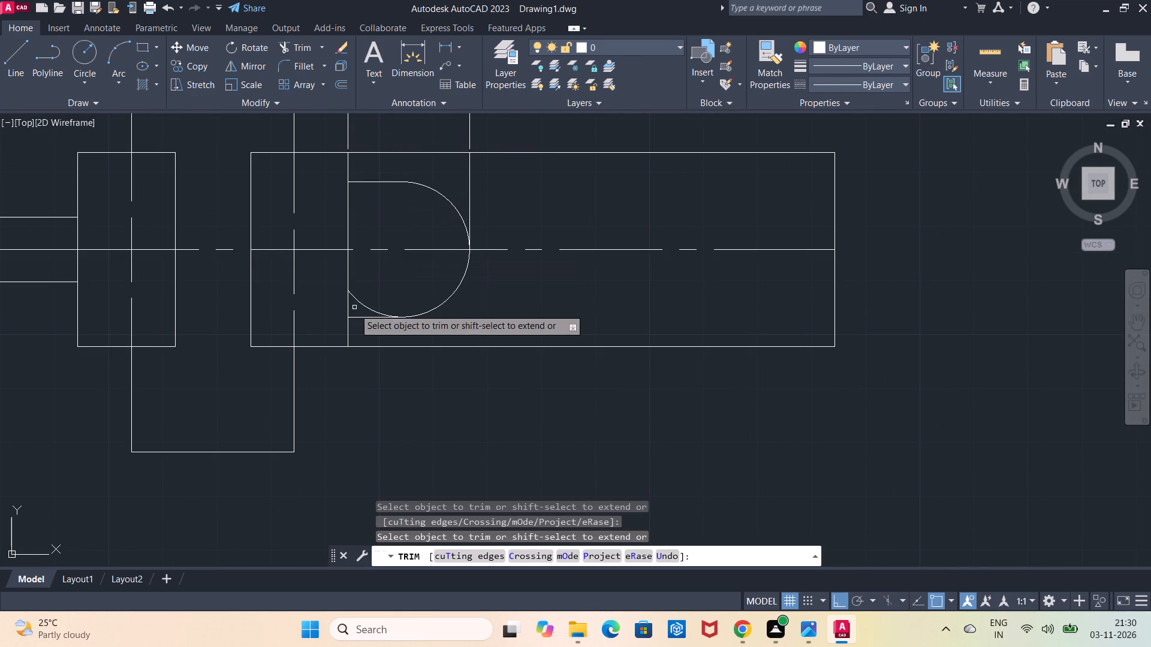
pyautogui.click(357, 303)
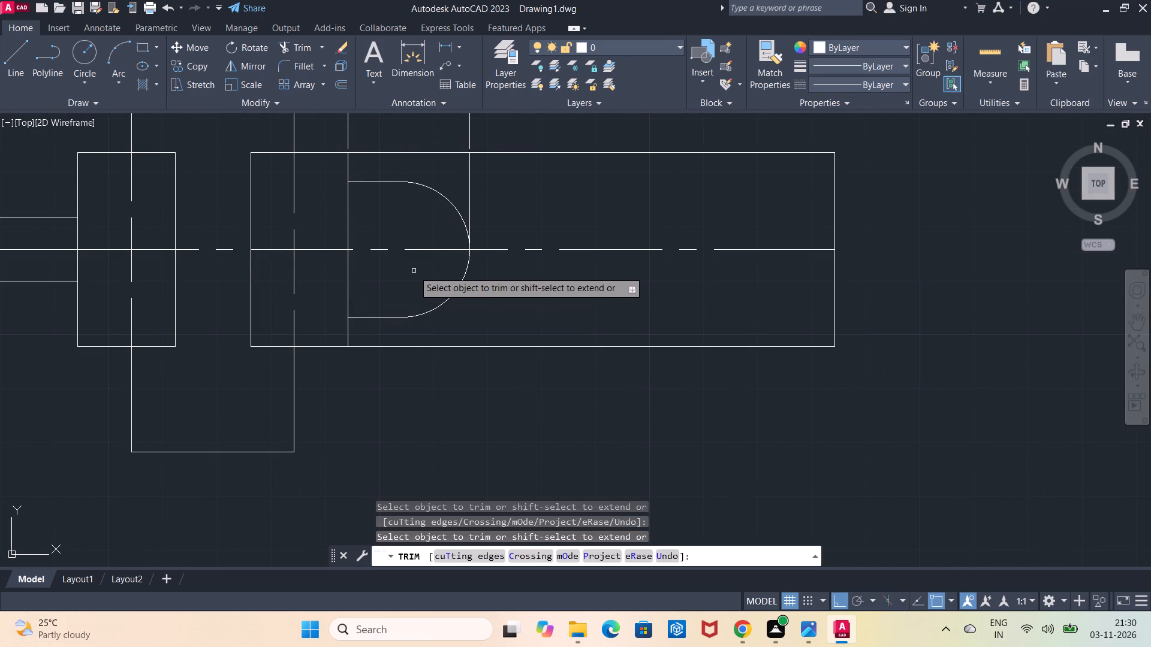
pyautogui.press('Escape')
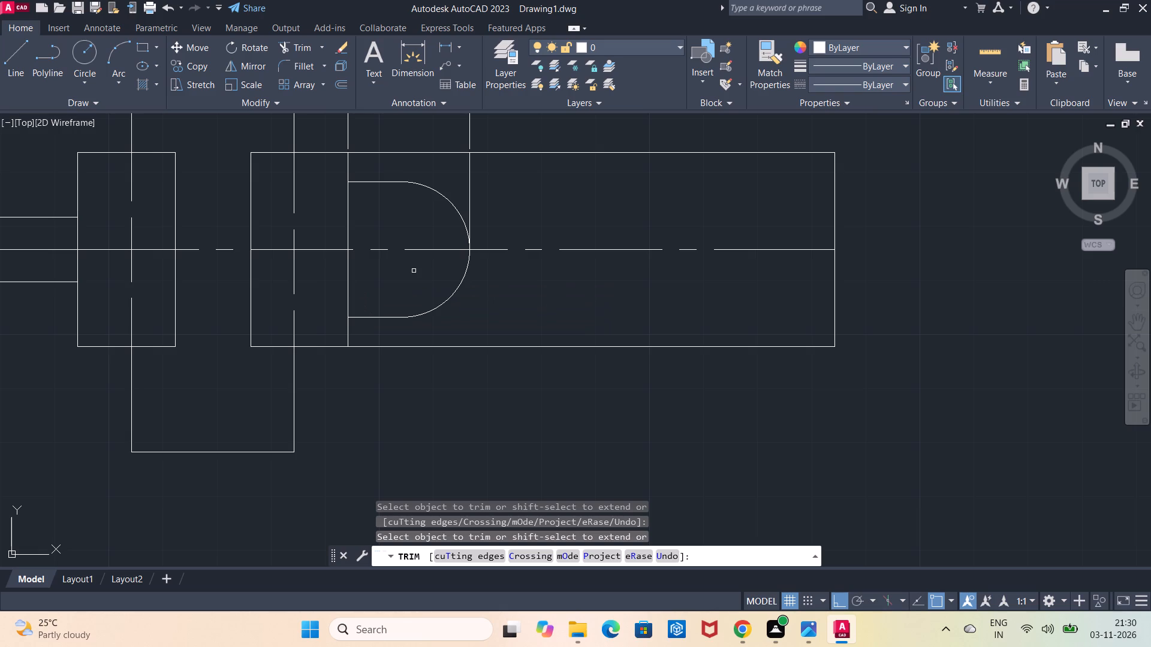
# Draw a circle of radius 6 at the arc centre of the D-shaped outline.
pyautogui.scroll(-1, 402, 192)
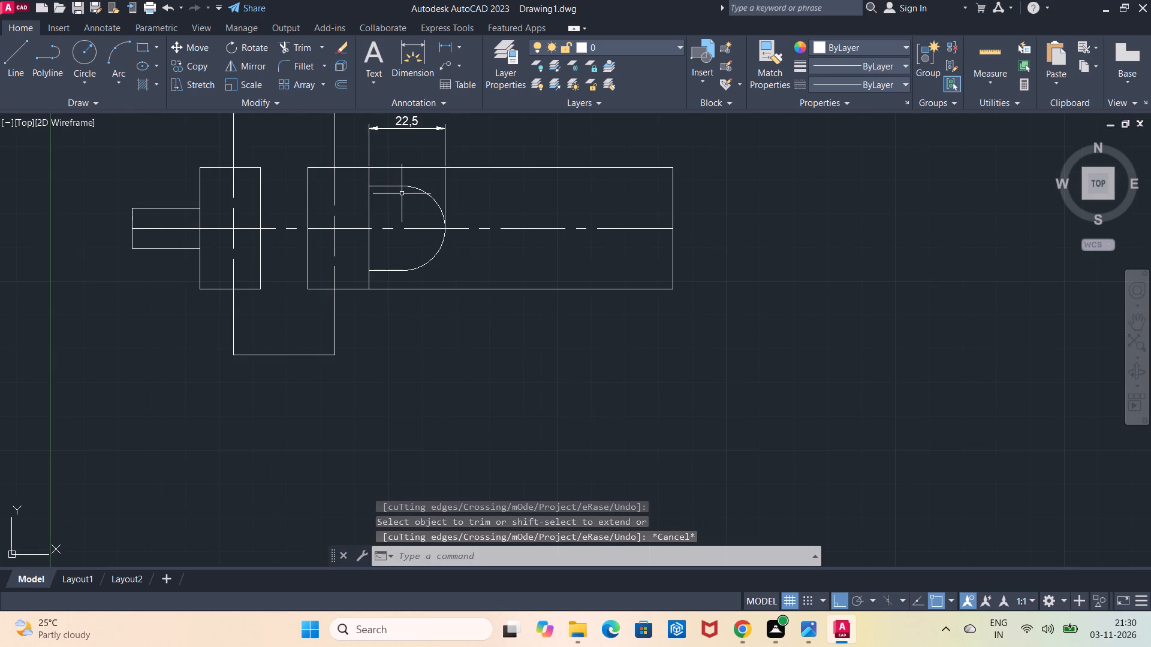
pyautogui.moveTo(402, 194); pyautogui.dragTo(402, 239, button='middle')
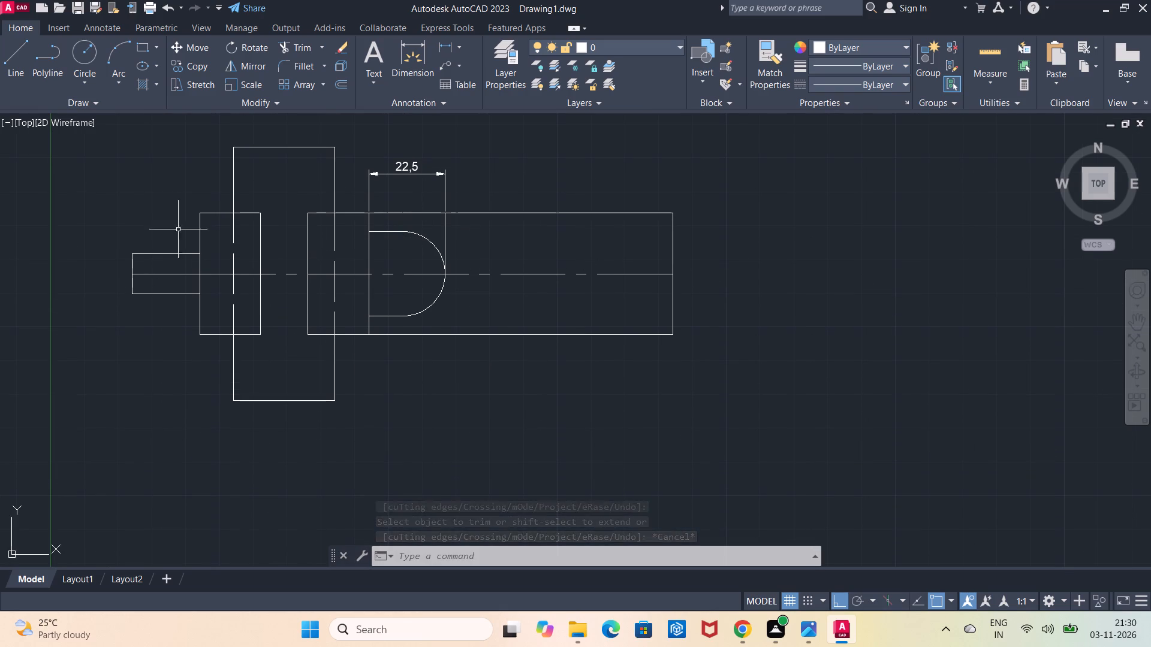
pyautogui.click(88, 57)
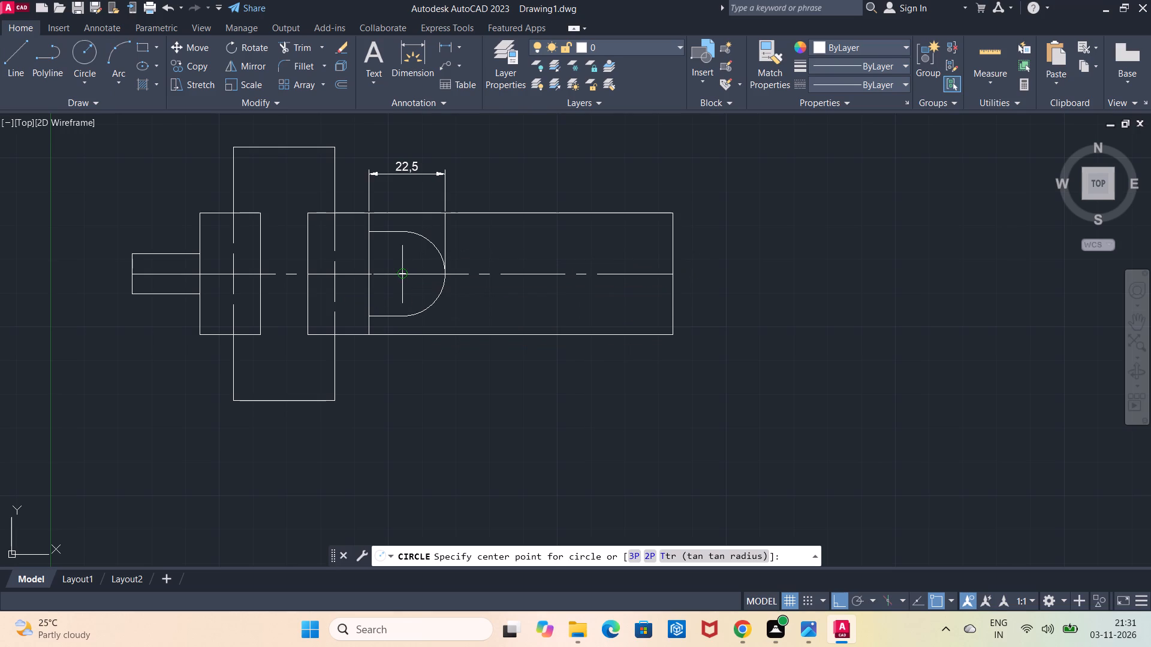
pyautogui.click(404, 278)
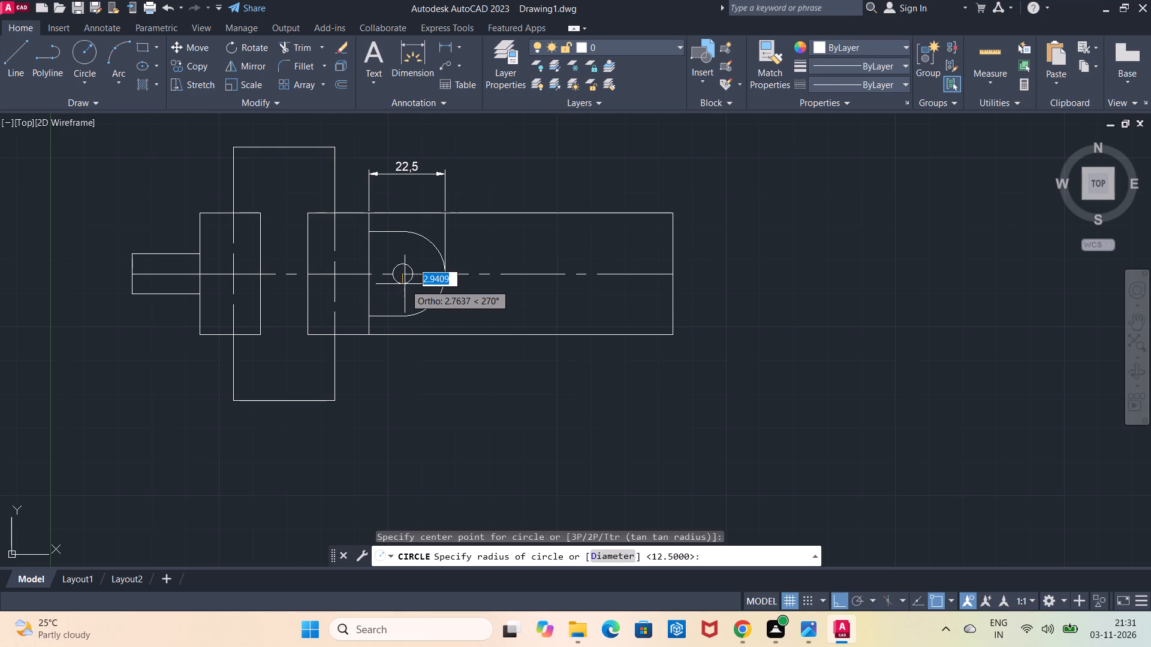
pyautogui.press('6')
pyautogui.press('Return')
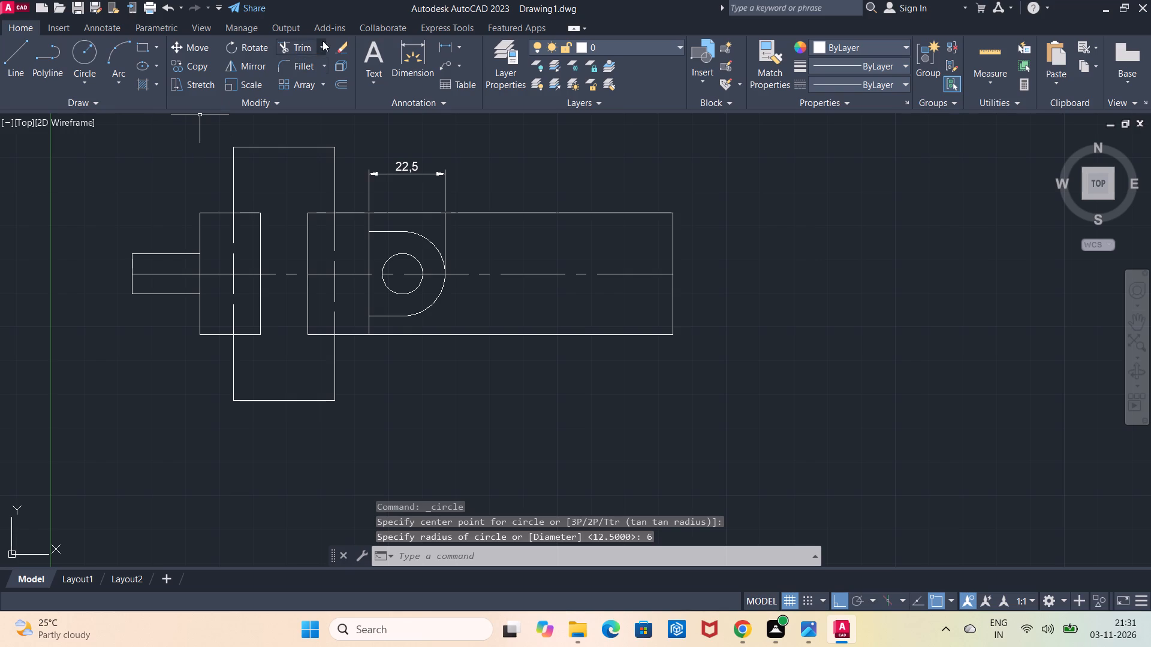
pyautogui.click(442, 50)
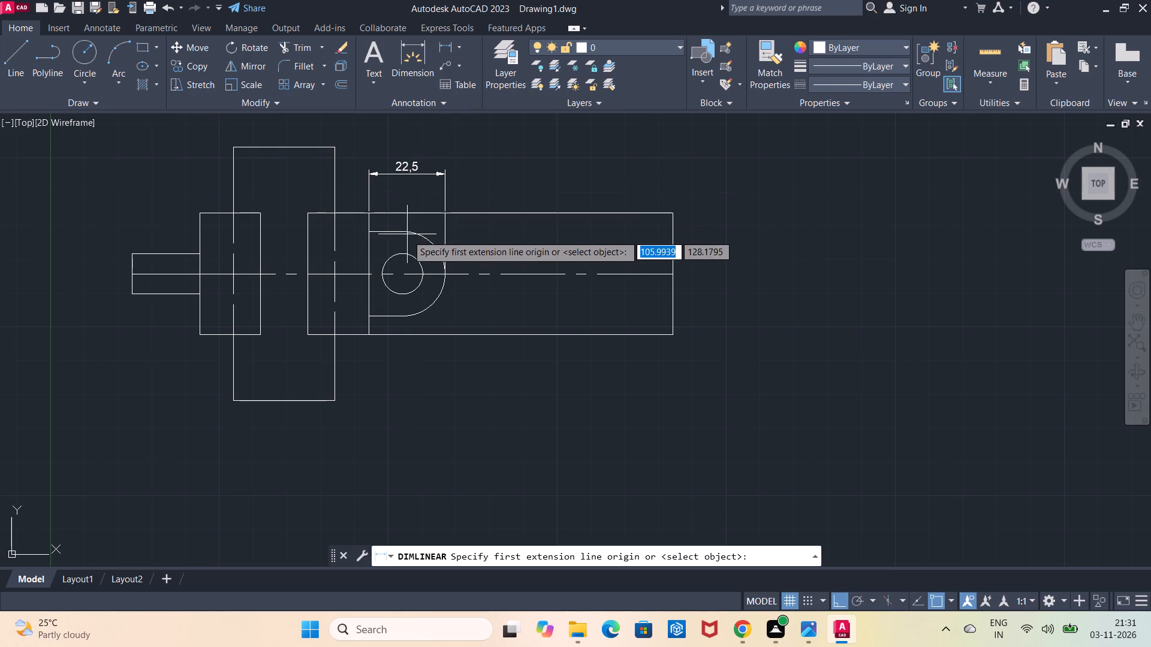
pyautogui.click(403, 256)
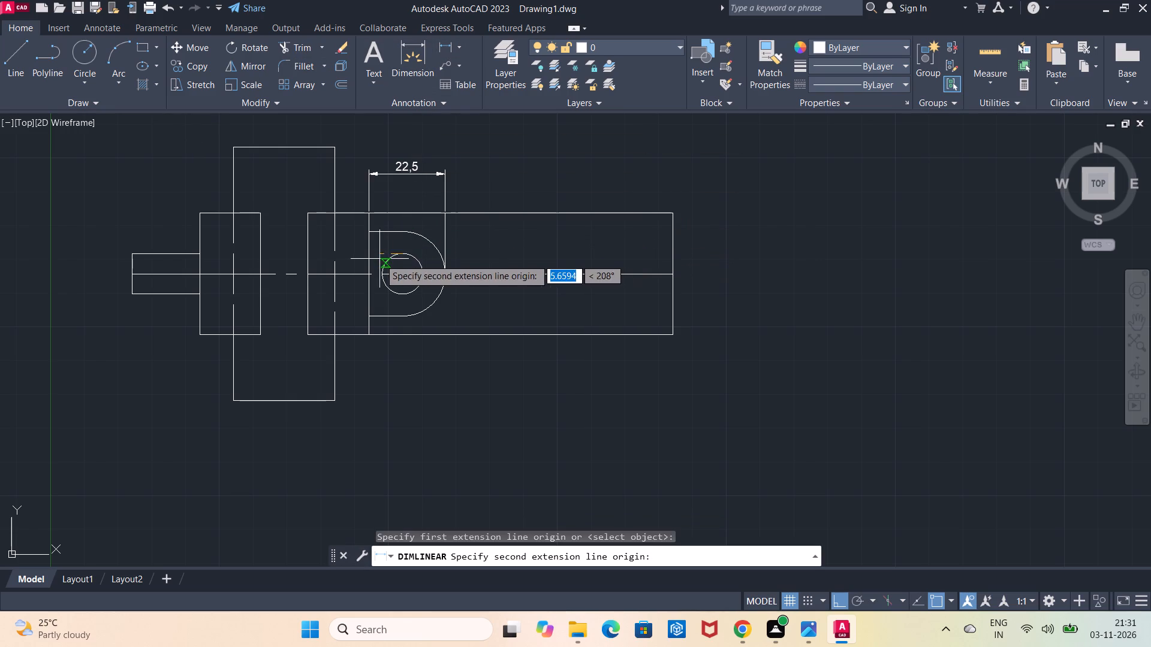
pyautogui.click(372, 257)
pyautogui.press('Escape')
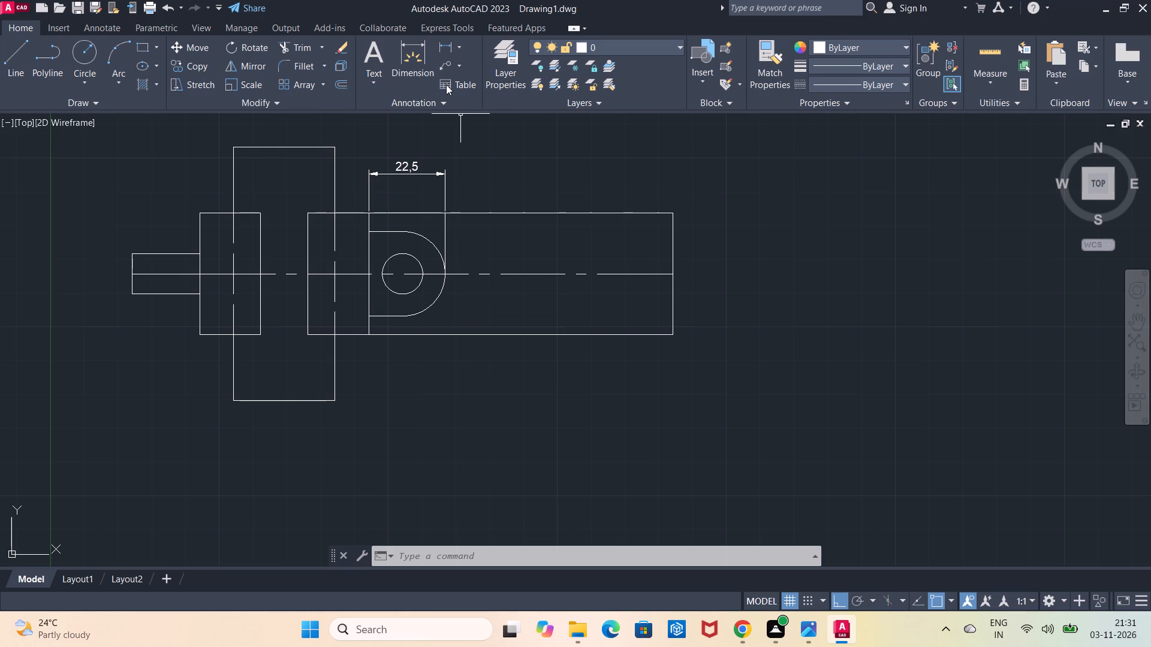
# Add a 60 mm horizontal reference dimension from the small hole's centre along the top view's centreline, placed below the body.
pyautogui.click(439, 47)
pyautogui.click(401, 273)
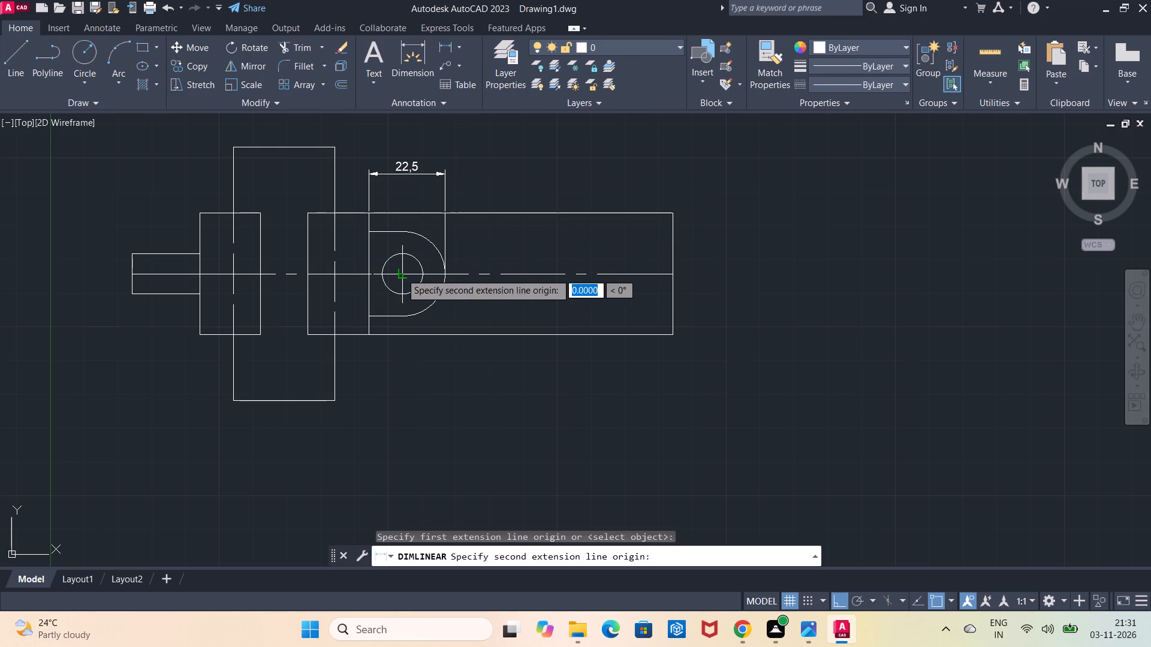
pyautogui.write('60')
pyautogui.press('Return')
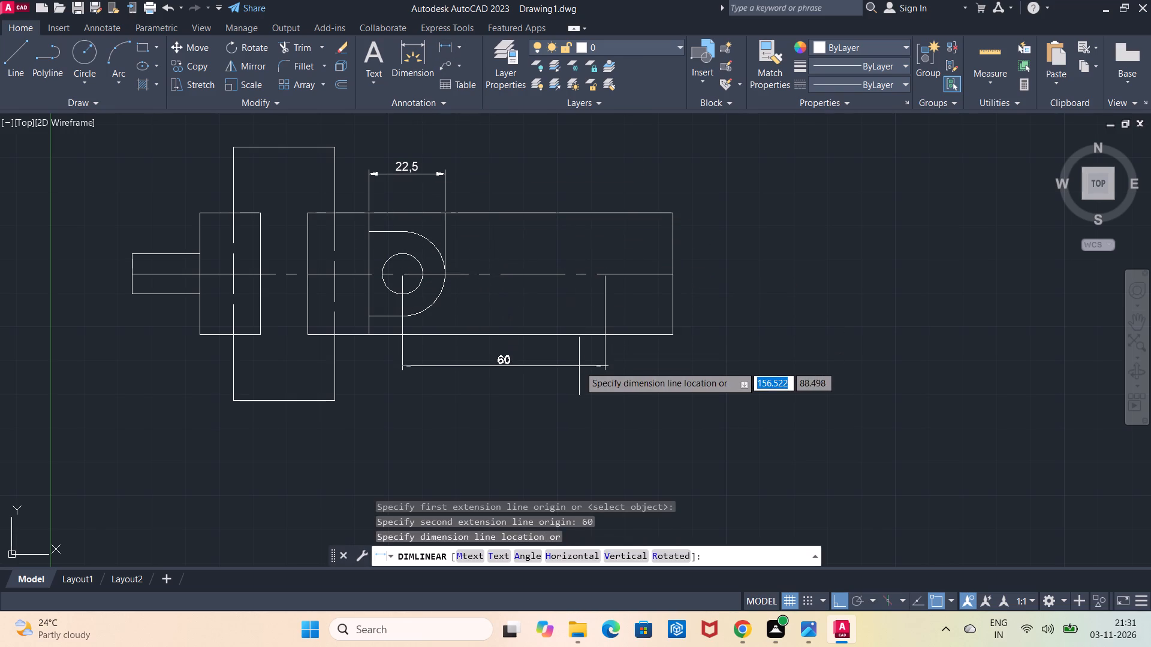
pyautogui.click(579, 366)
# Draw a circle of radius 12.25 centred on the centreline at the far end of the 60 dimension.
pyautogui.moveTo(509, 370); pyautogui.dragTo(438, 486, button='middle')
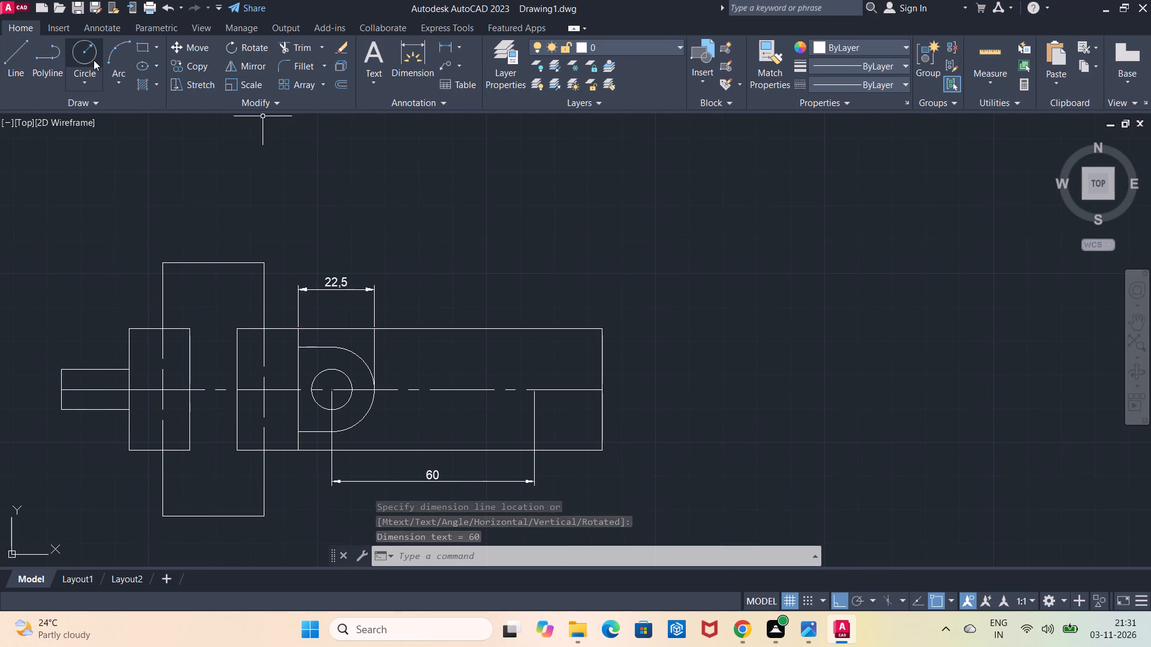
pyautogui.click(94, 60)
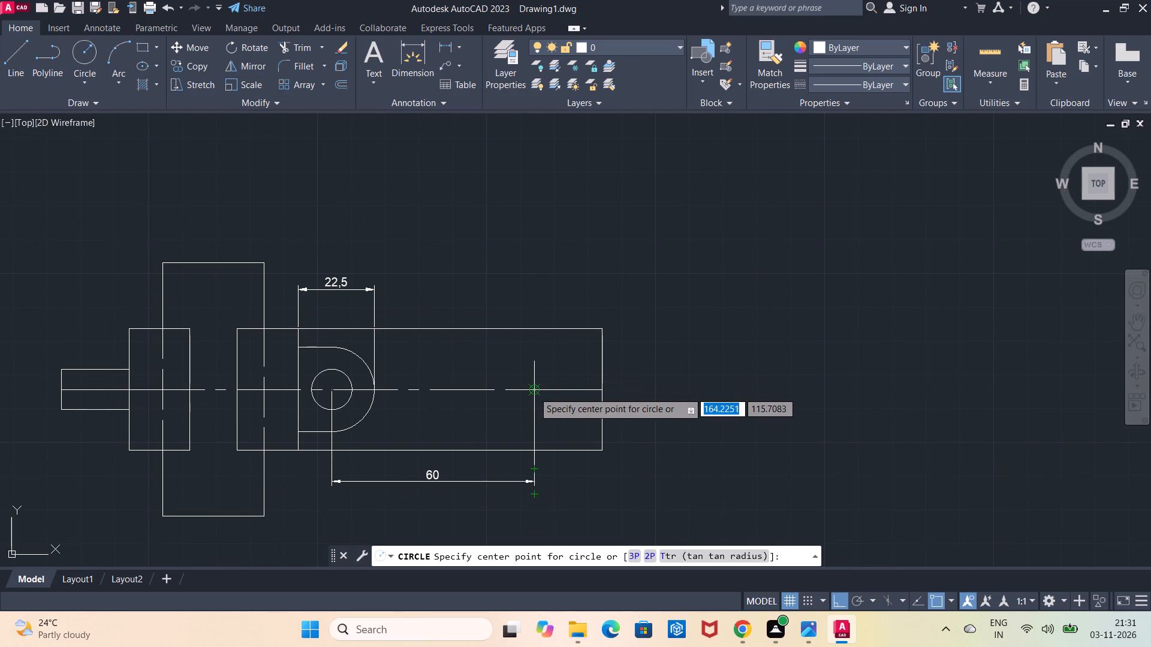
pyautogui.click(534, 392)
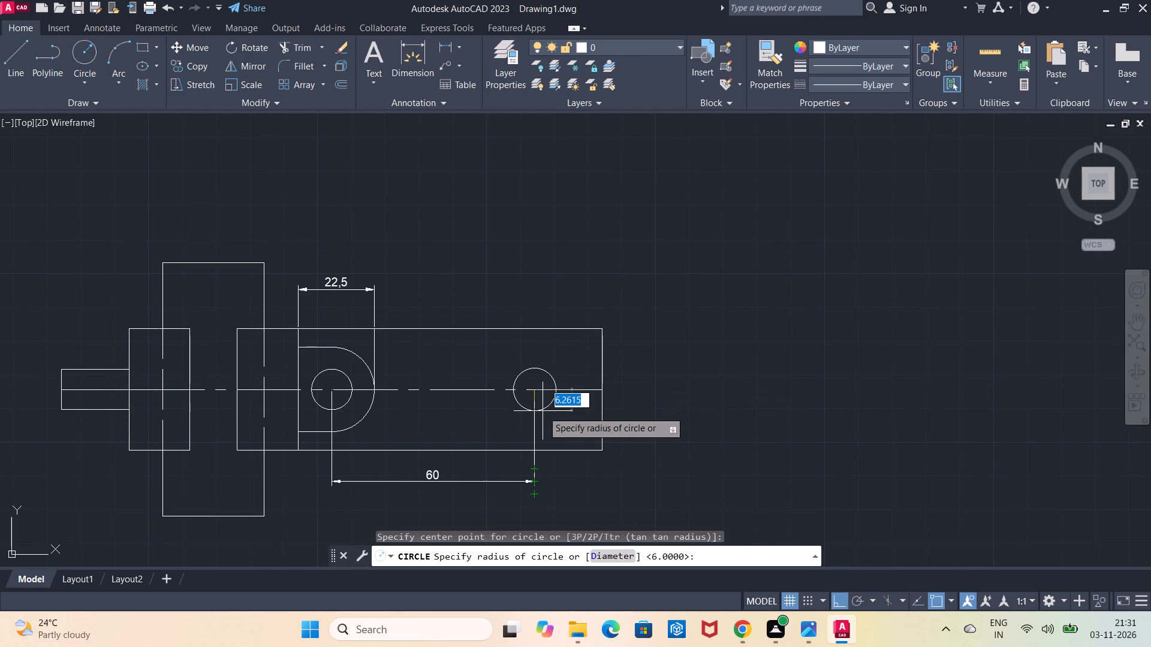
pyautogui.write('12')
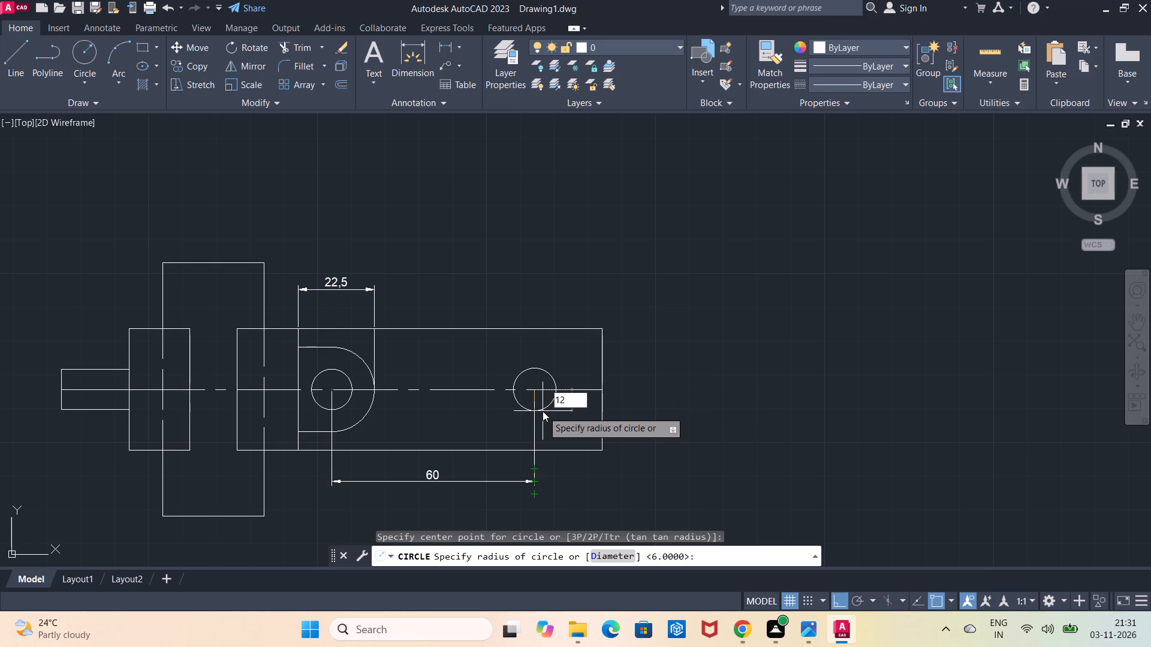
pyautogui.write('.25')
pyautogui.press('Return')
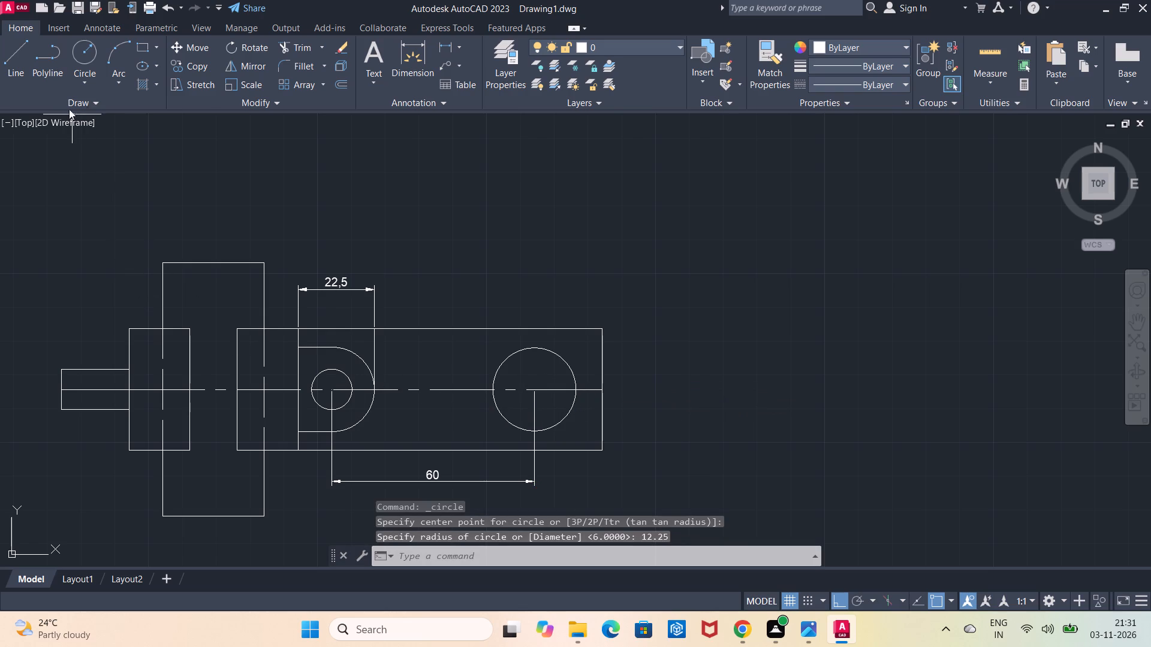
pyautogui.click(16, 67)
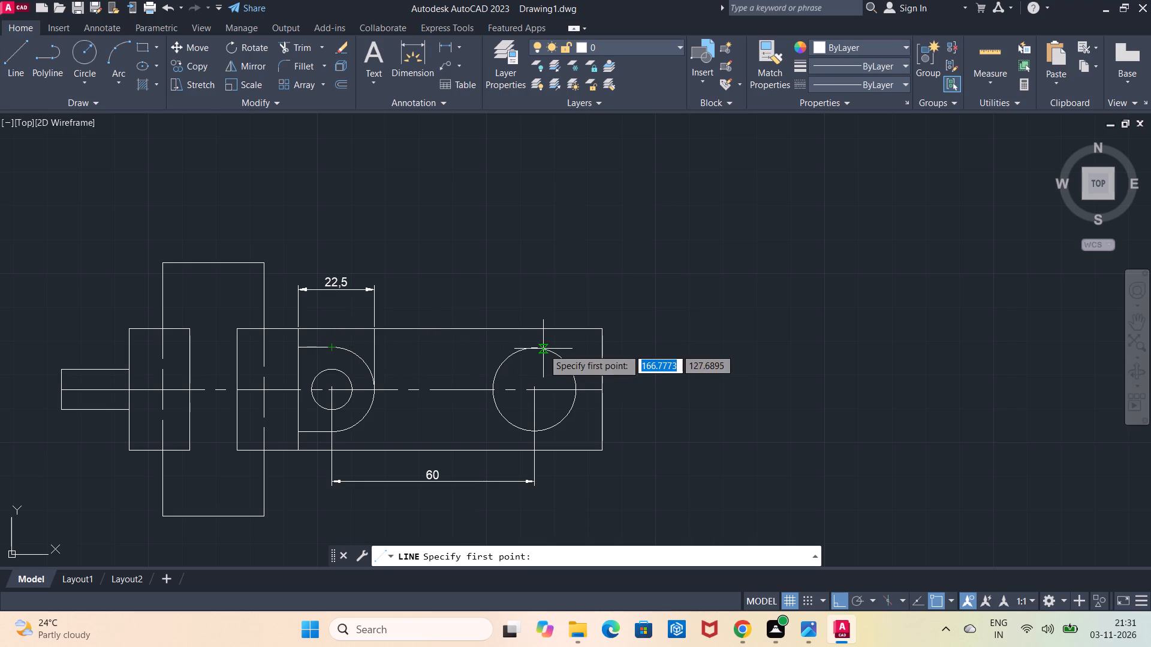
pyautogui.press('Escape')
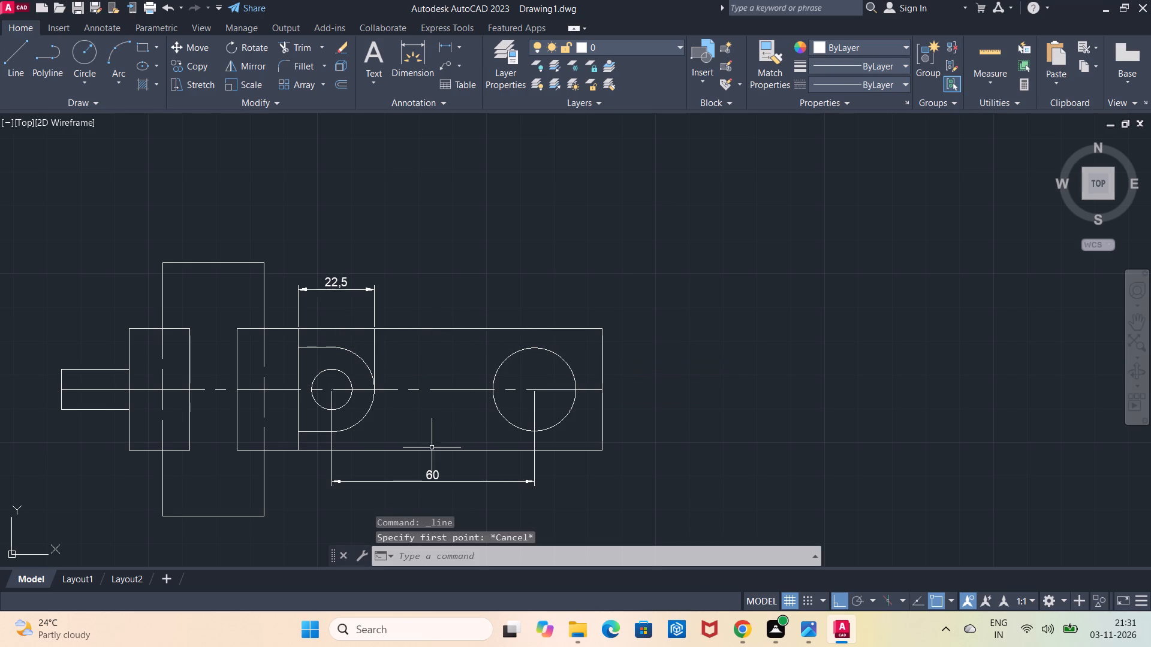
# Delete the 60 reference dimension between the two circle centres in the top view.
pyautogui.click(437, 480)
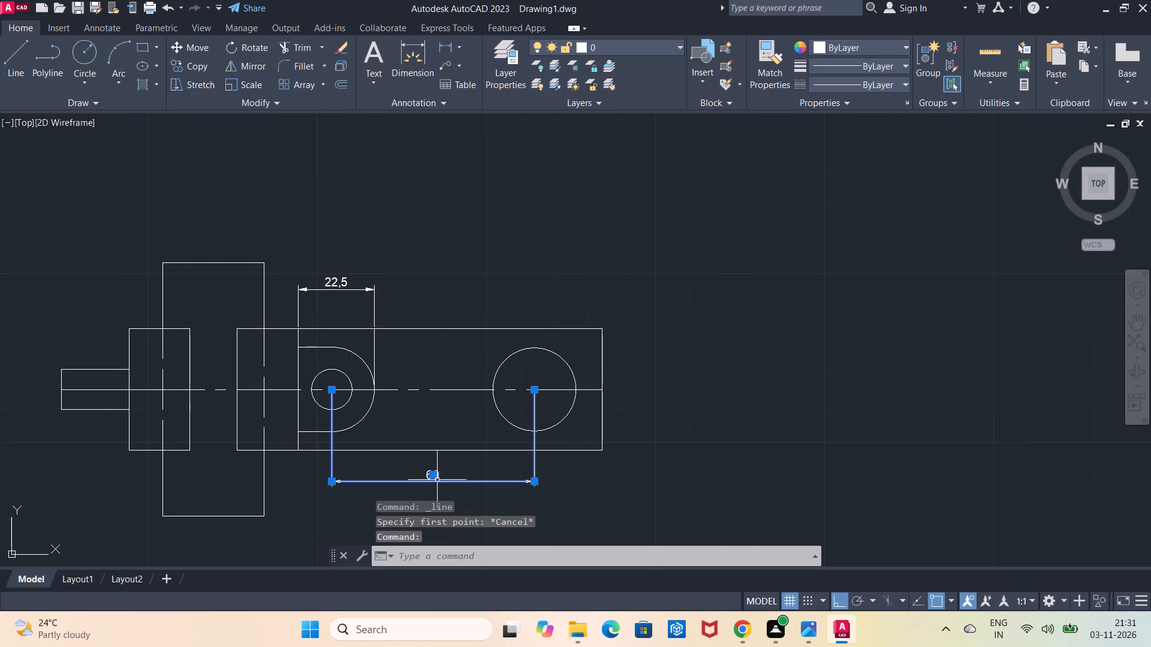
pyautogui.press('Delete')
pyautogui.scroll(-1, 437, 480)
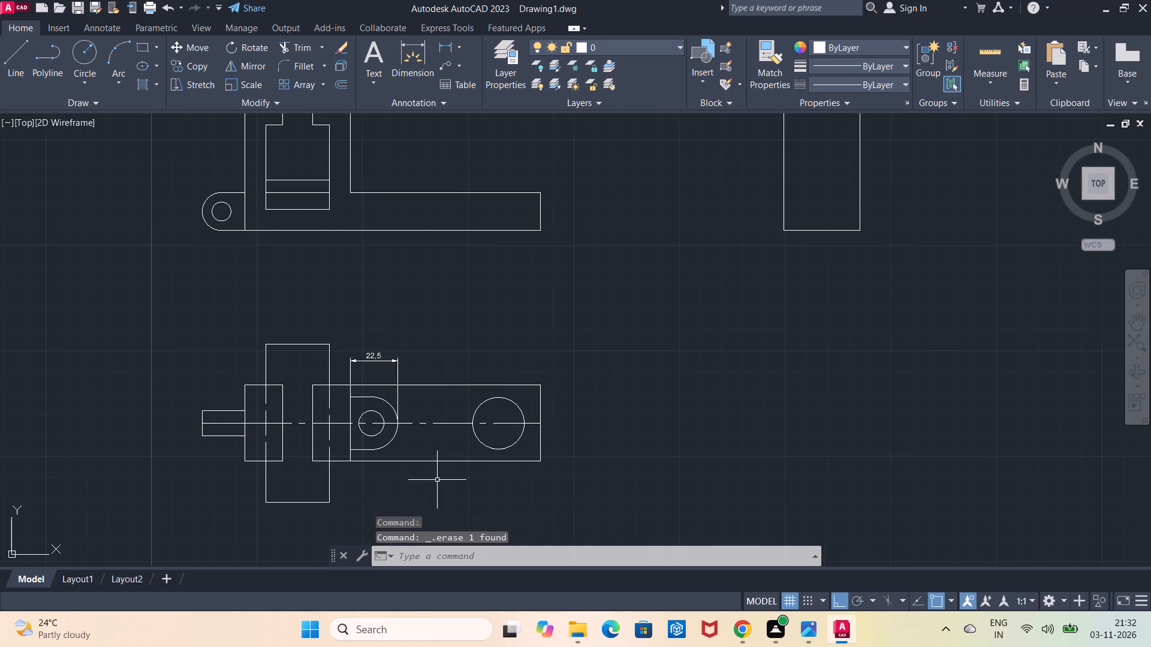
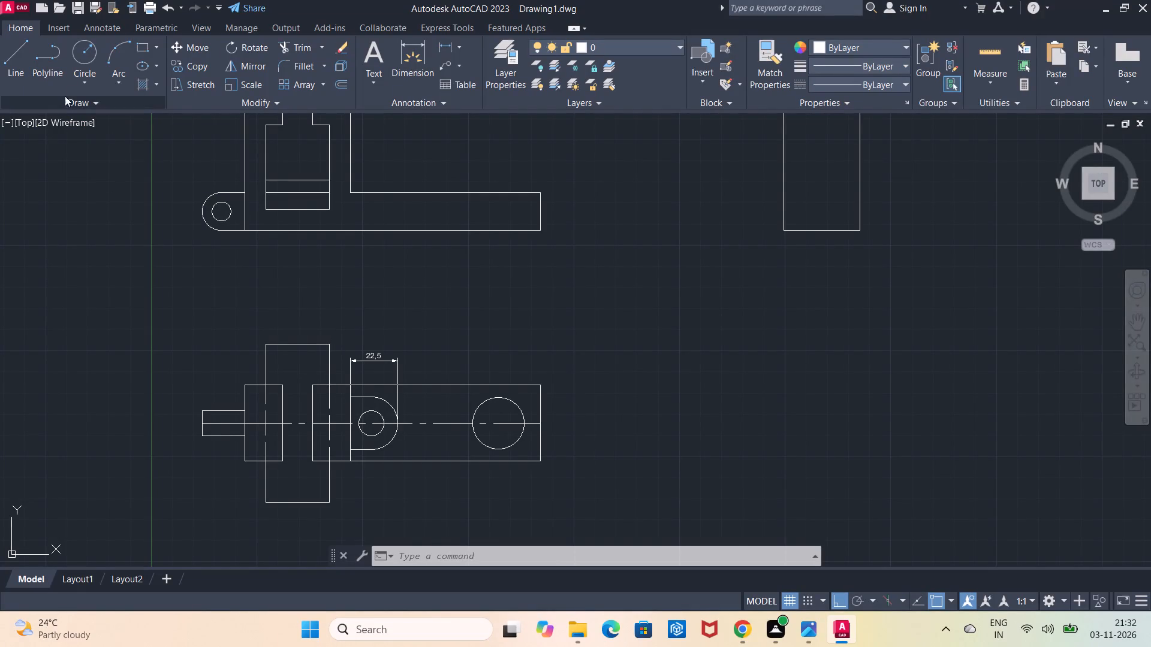
# Draw a circle of radius 6 concentric with the 12.25-radius circle in the top view.
pyautogui.click(84, 58)
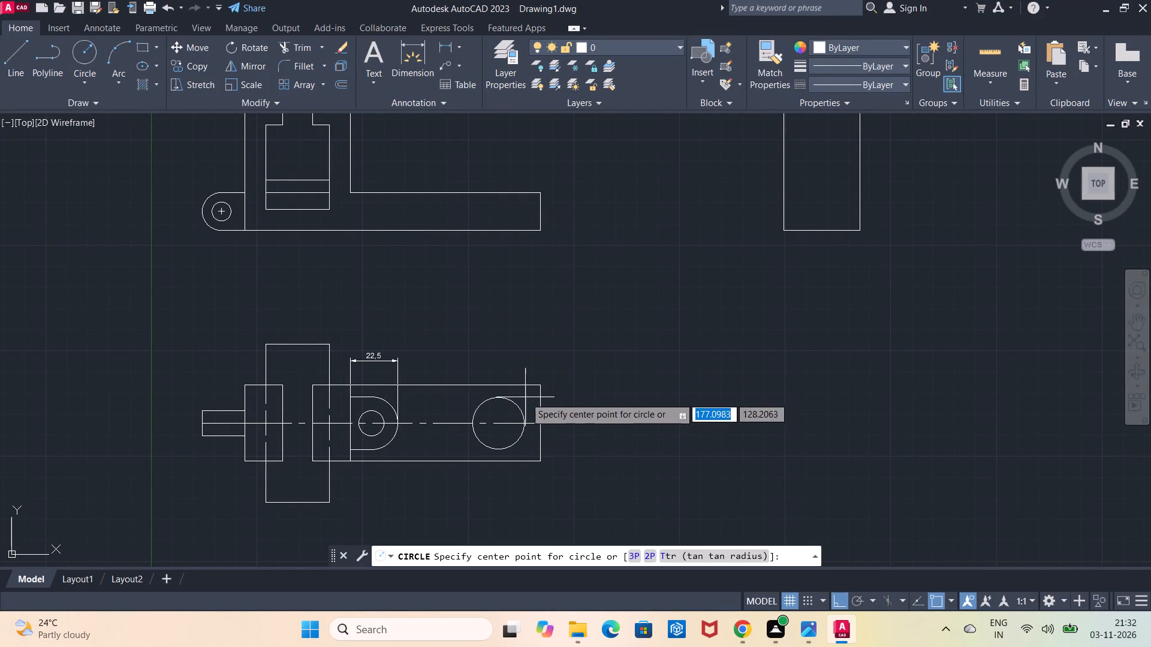
pyautogui.click(502, 421)
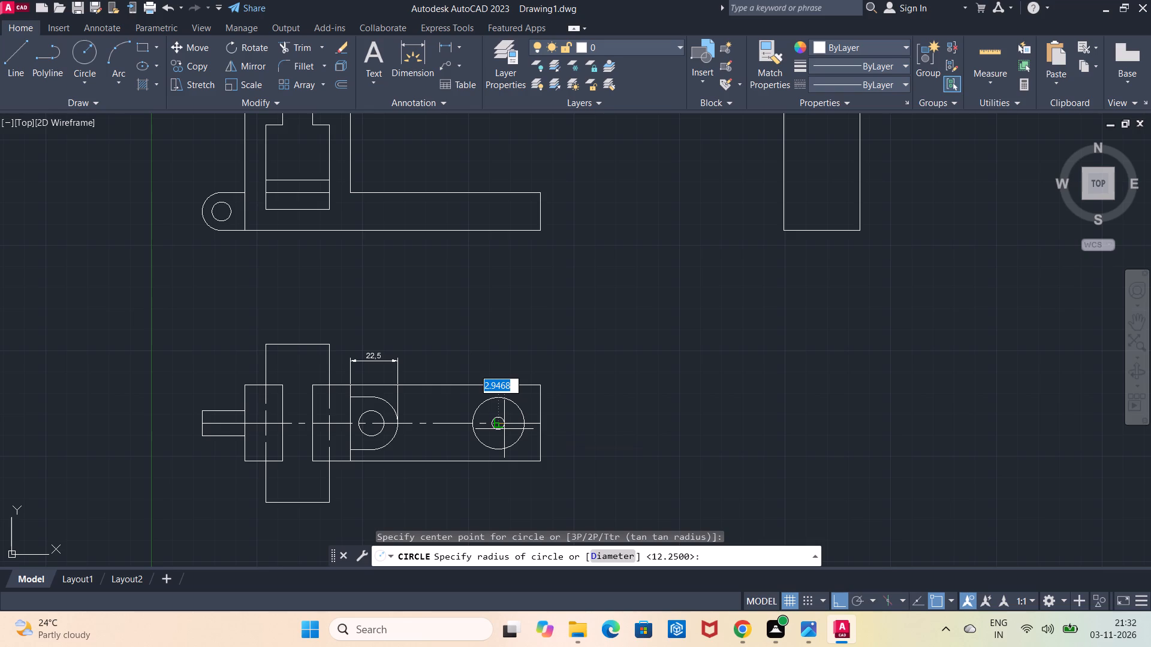
pyautogui.press('6')
pyautogui.press('Return')
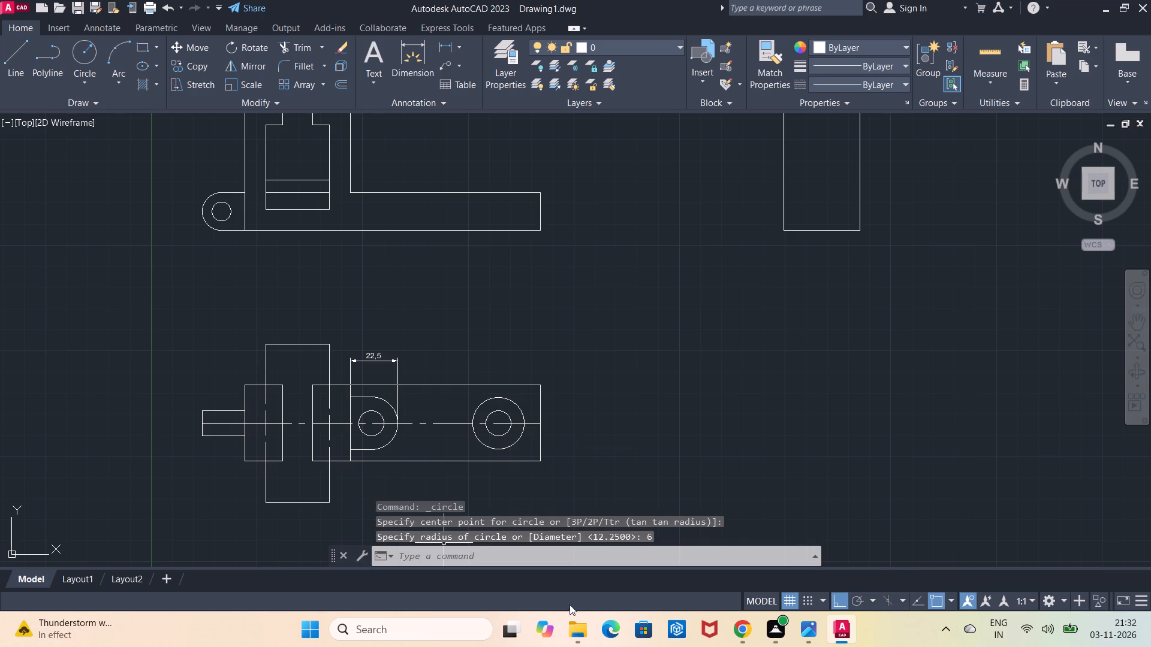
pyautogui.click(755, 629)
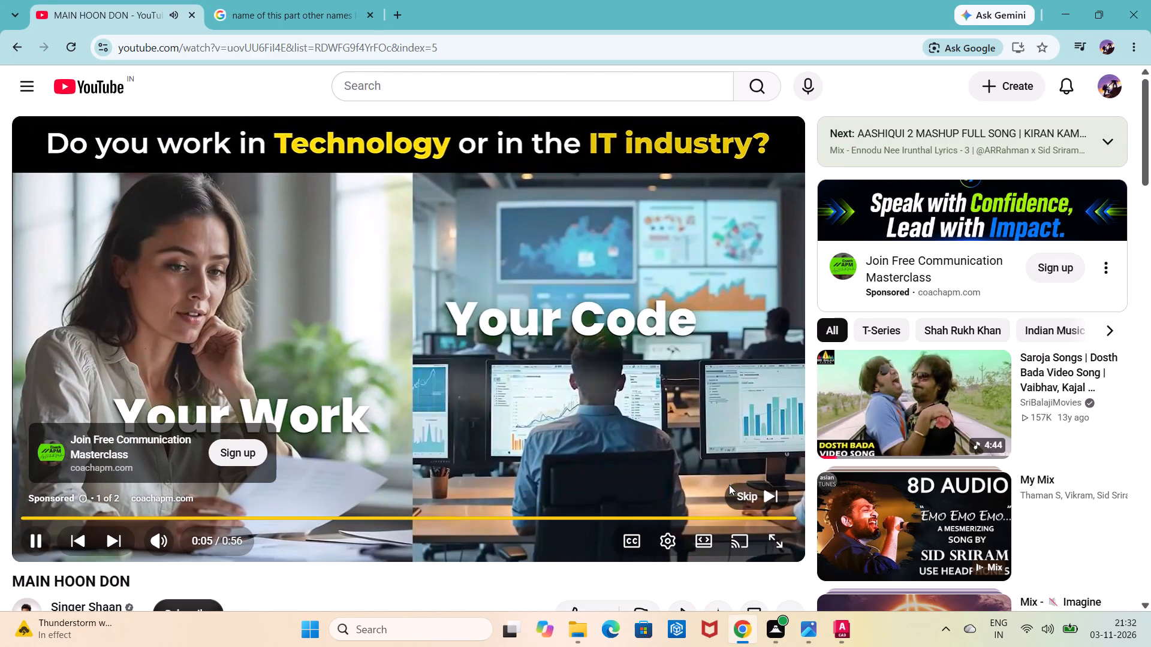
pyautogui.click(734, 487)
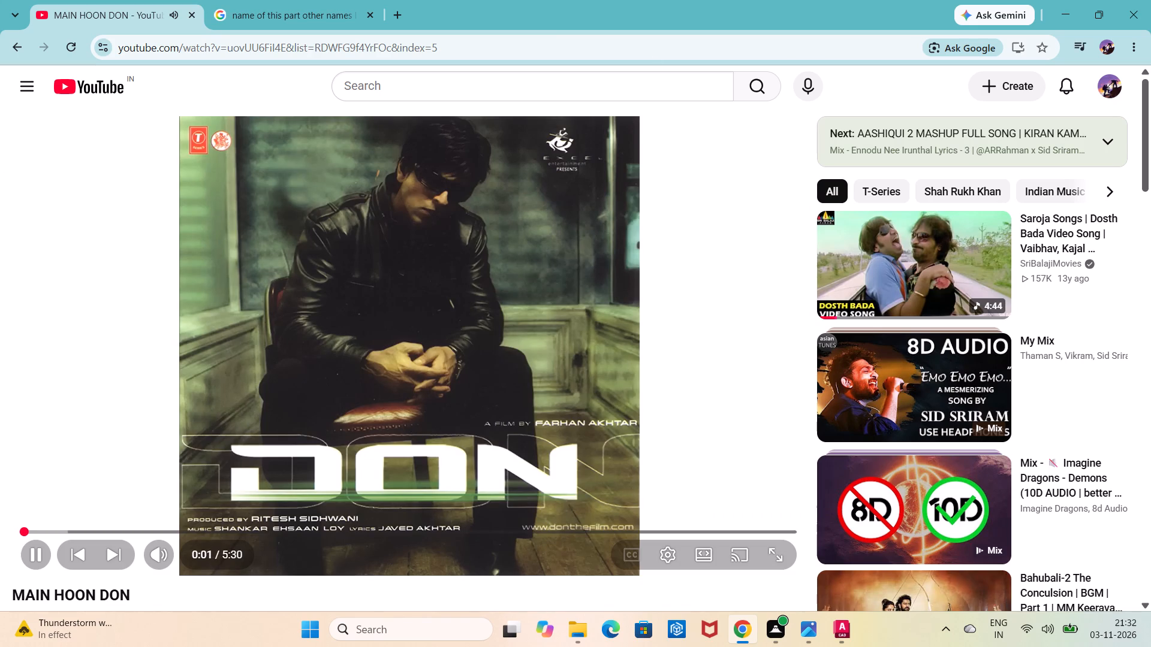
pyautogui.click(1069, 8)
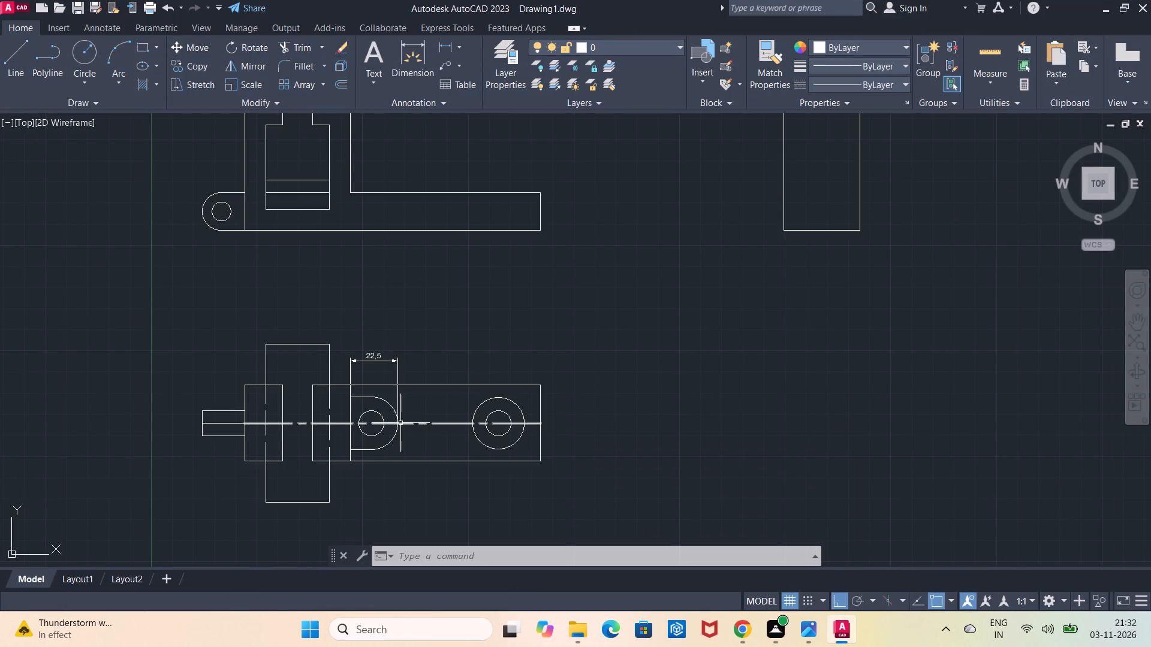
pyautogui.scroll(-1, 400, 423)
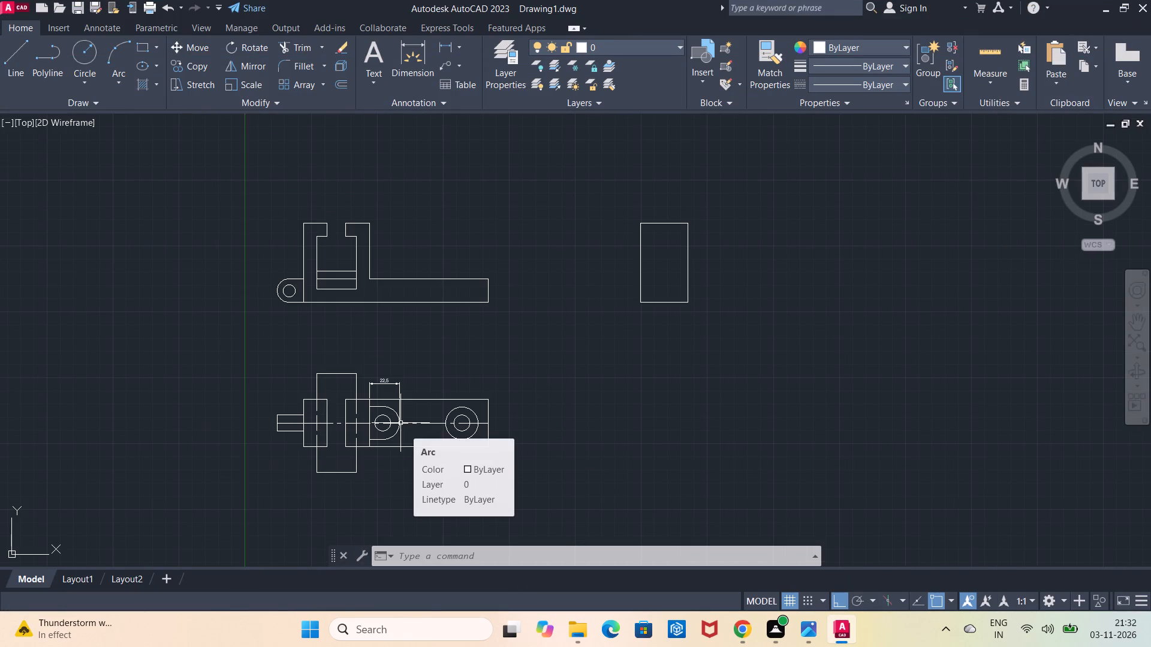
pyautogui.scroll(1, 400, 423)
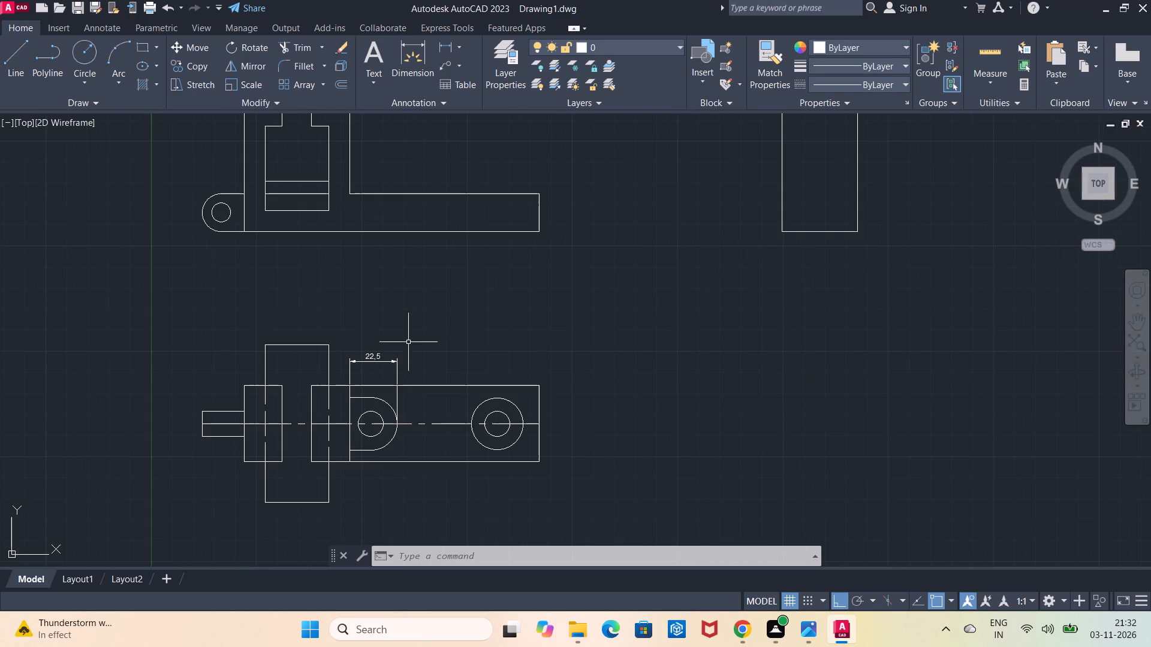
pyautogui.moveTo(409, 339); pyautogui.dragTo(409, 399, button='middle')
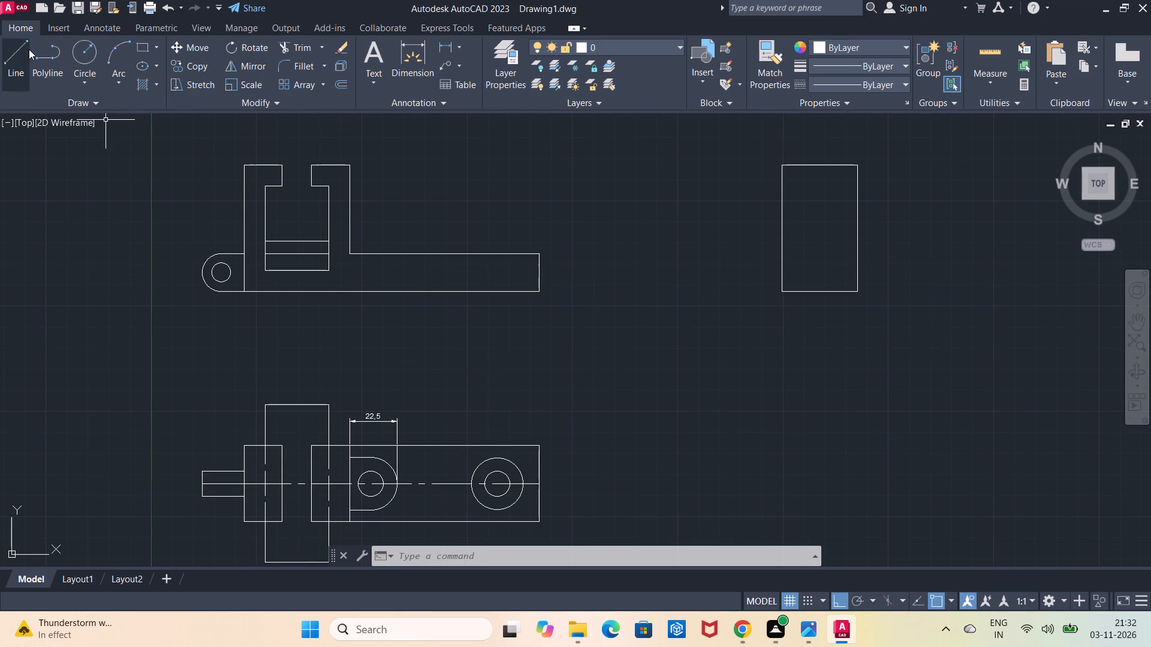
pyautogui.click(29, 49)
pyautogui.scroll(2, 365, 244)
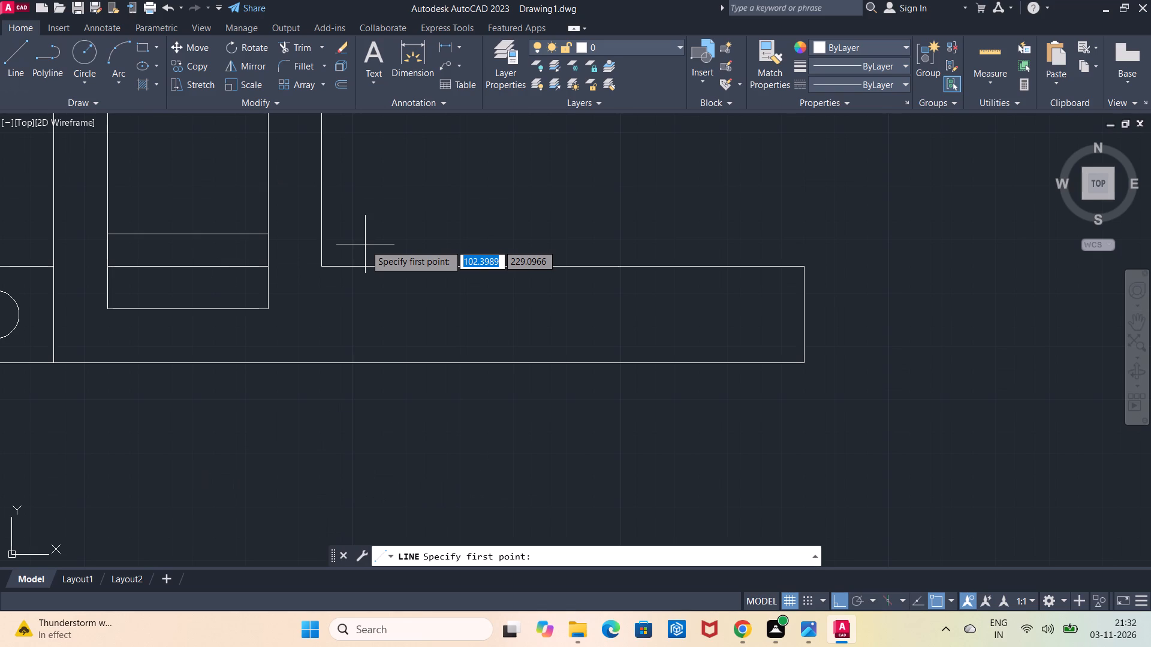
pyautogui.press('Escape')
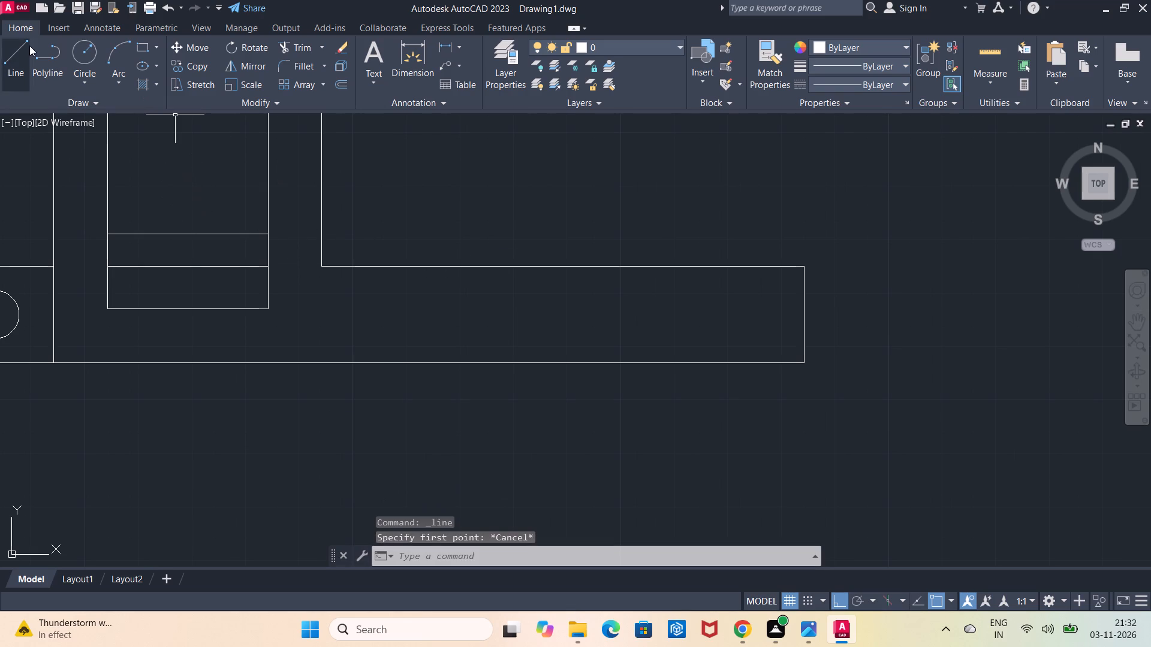
# Add a 3 mm vertical reference dimension upward from the corner where the jaw meets the base's top edge in the front view.
pyautogui.click(439, 47)
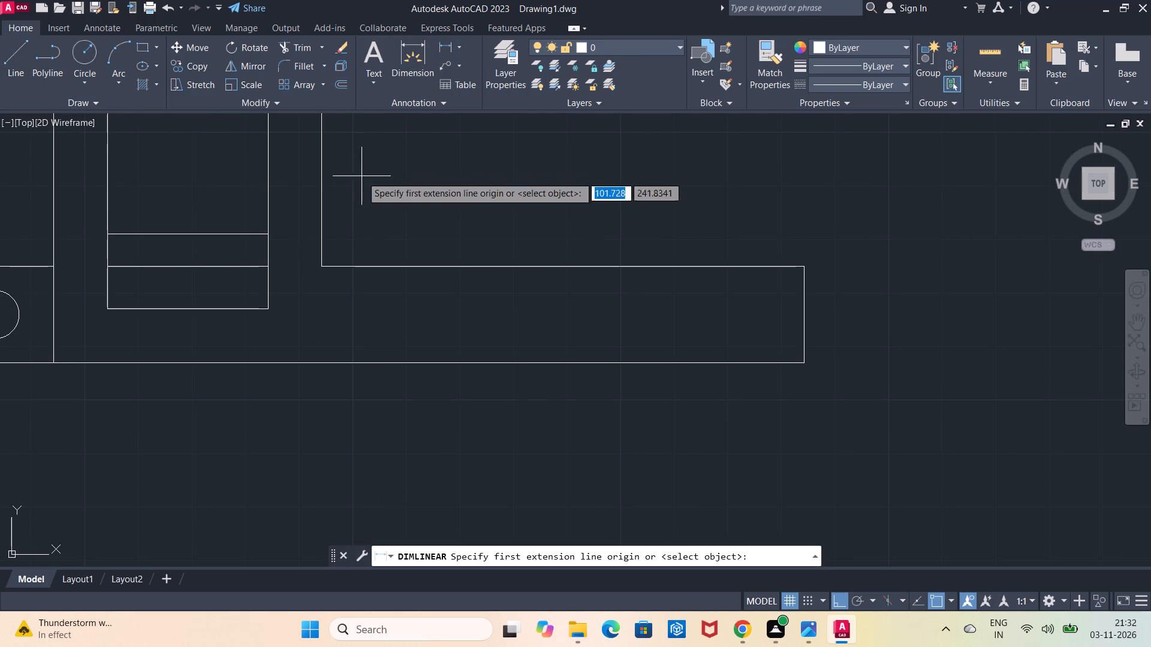
pyautogui.click(321, 272)
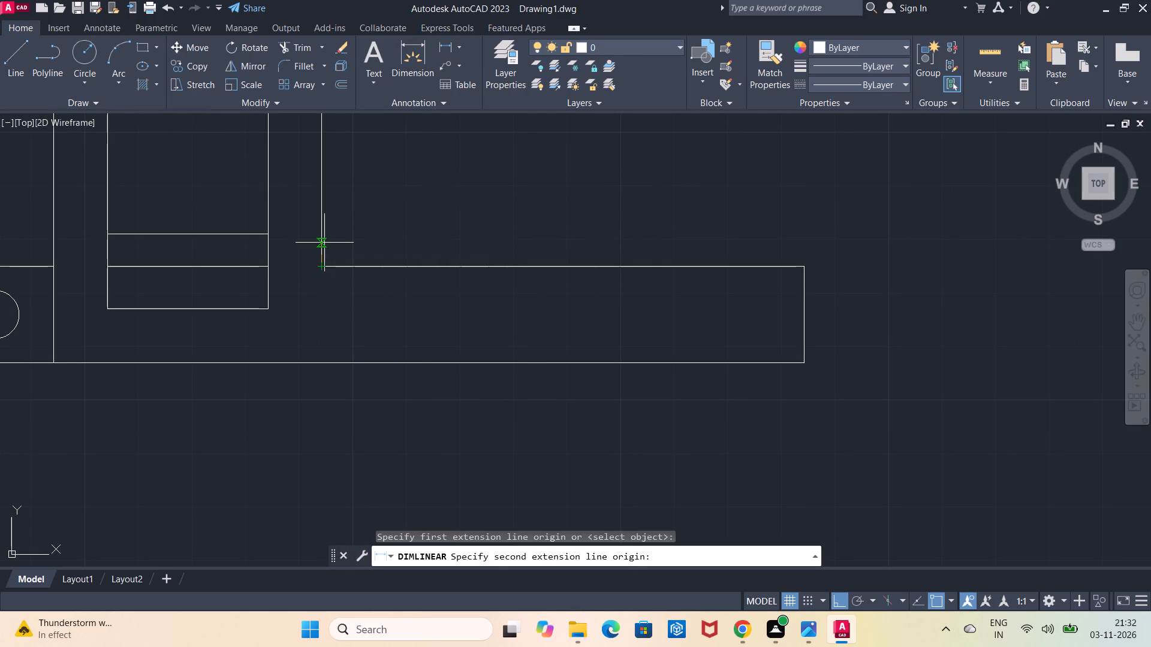
pyautogui.press('3')
pyautogui.press('Return')
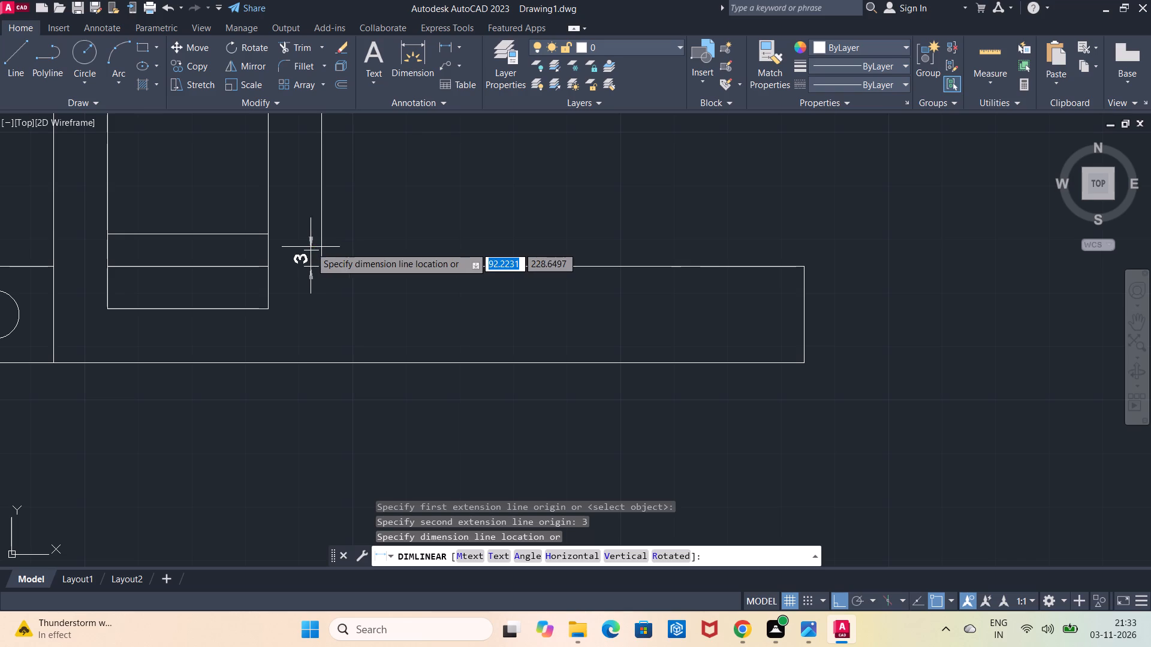
pyautogui.click(311, 247)
# Draw a 22.5 mm horizontal line from the jaw at the 3 mm dimension's upper end, and close it vertically down to the base.
pyautogui.click(7, 56)
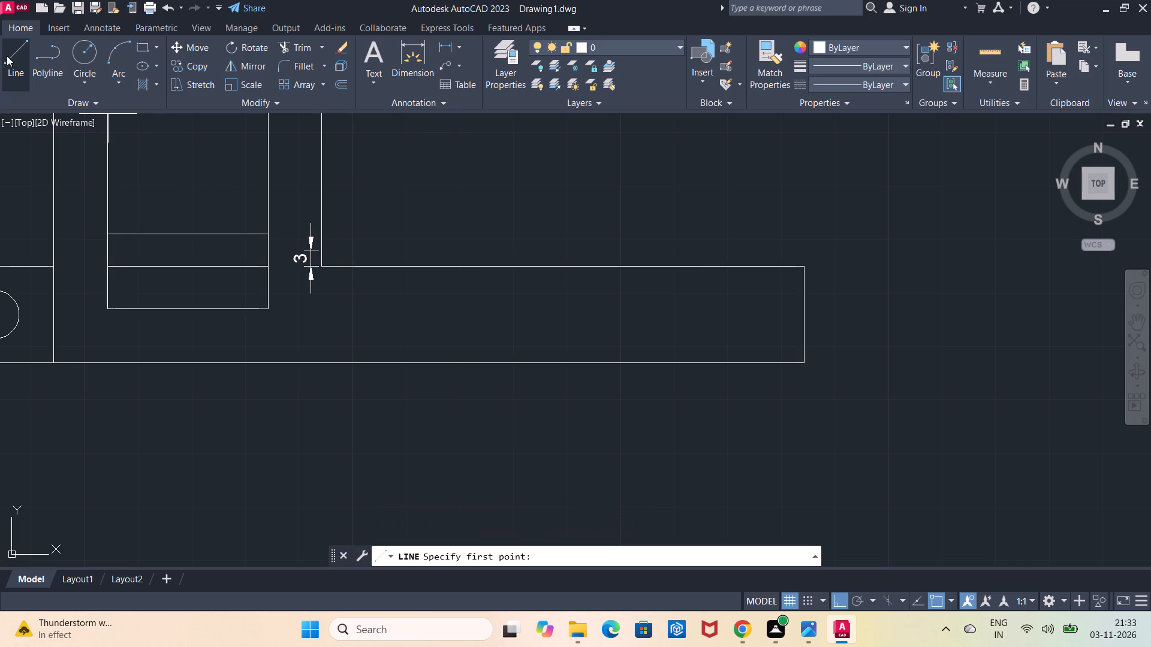
pyautogui.click(323, 253)
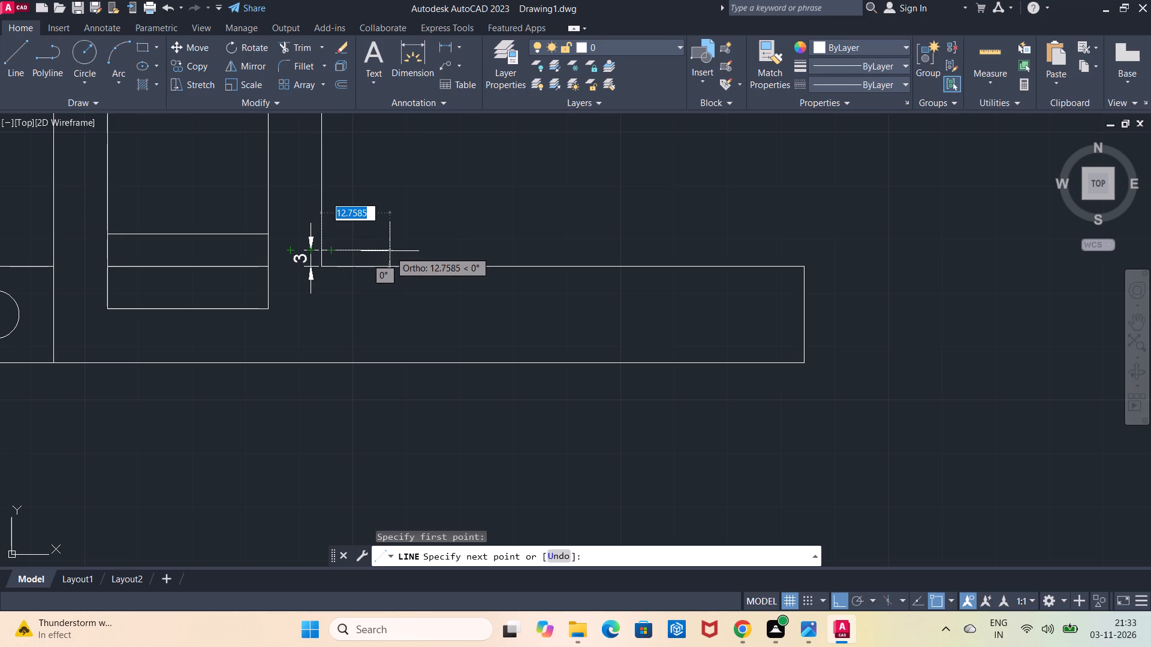
pyautogui.write('22')
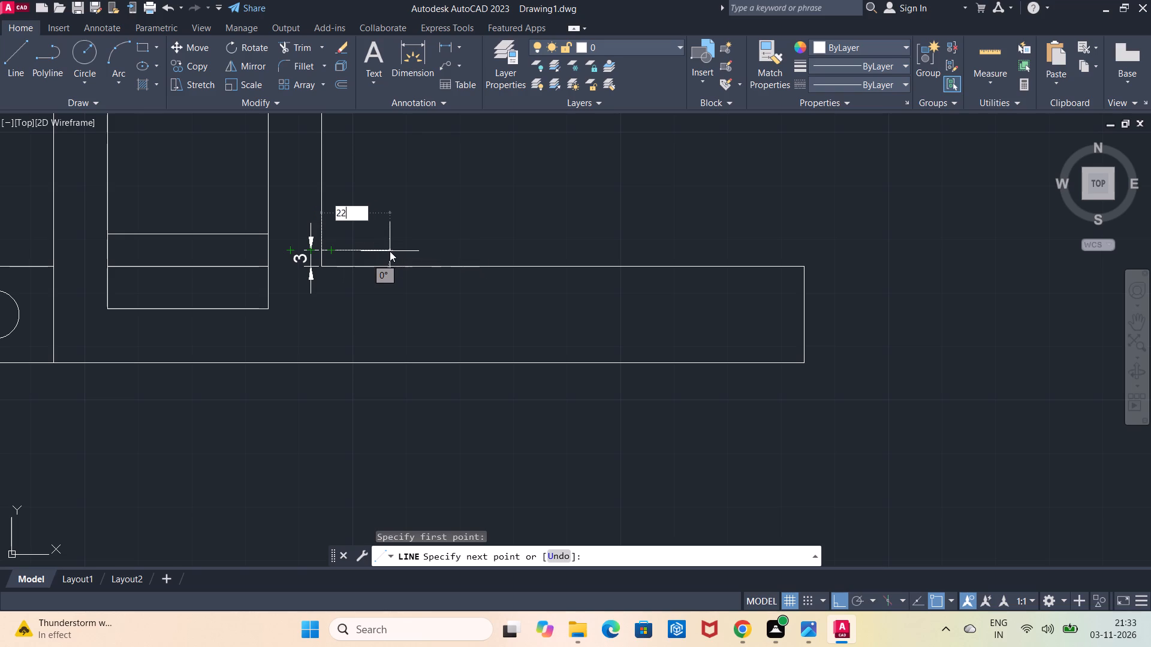
pyautogui.write('.5')
pyautogui.press('Return')
pyautogui.click(445, 268)
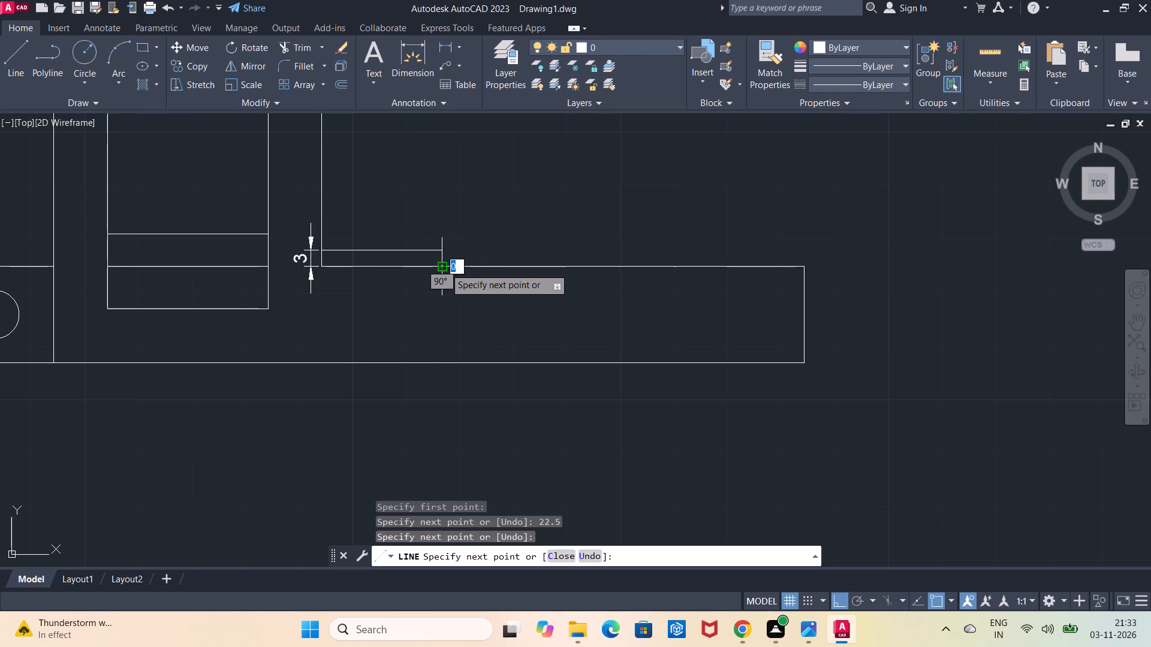
pyautogui.press('Escape')
# Delete the 3 mm reference dimension beside the jaw in the front view.
pyautogui.click(306, 265)
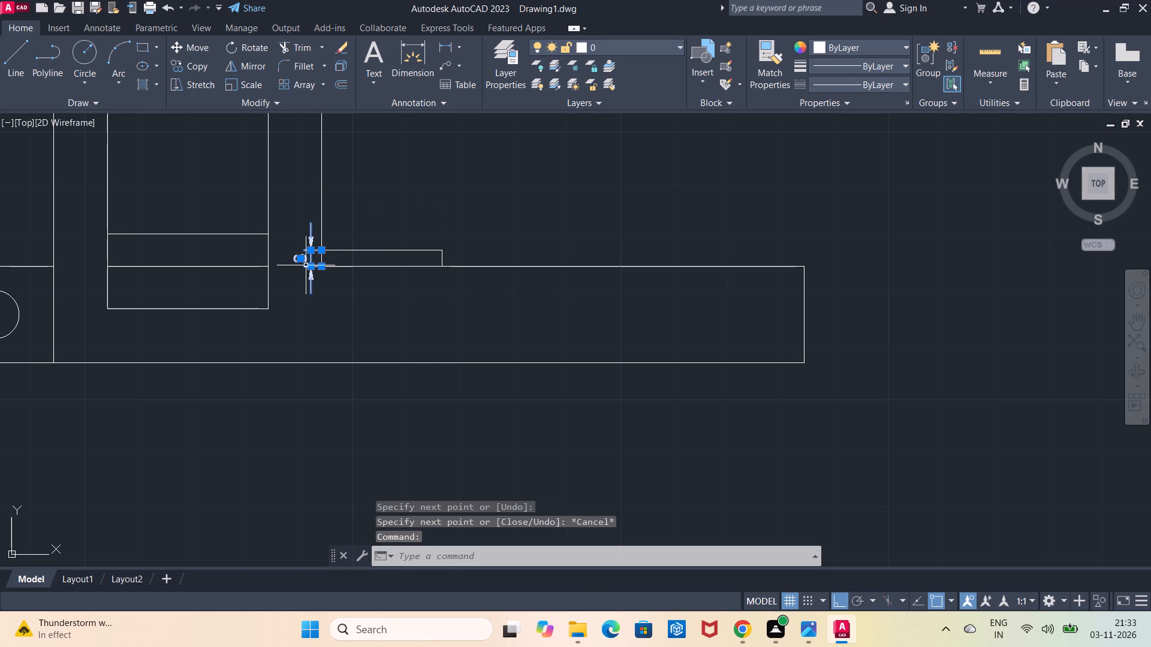
pyautogui.press('Delete')
# Project a line from the large circle's jaw-side quadrant to the front view's base top, continuing it as a boss outline 3 mm high and 25 mm wide.
pyautogui.scroll(-1, 306, 265)
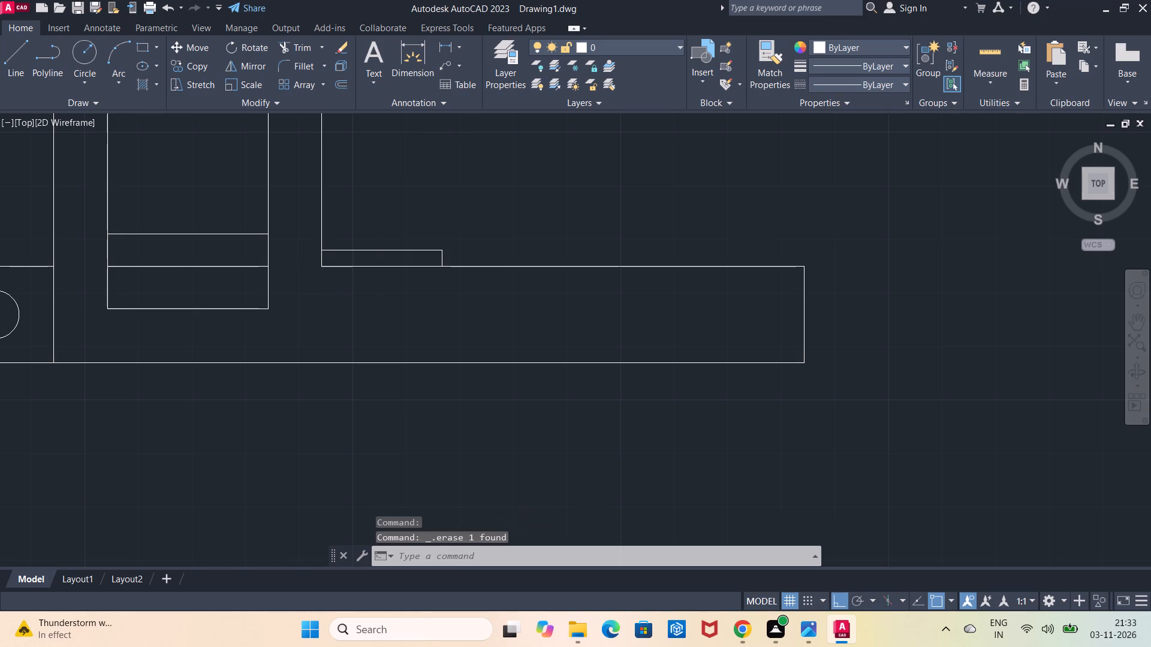
pyautogui.moveTo(306, 265); pyautogui.dragTo(310, 191, button='middle')
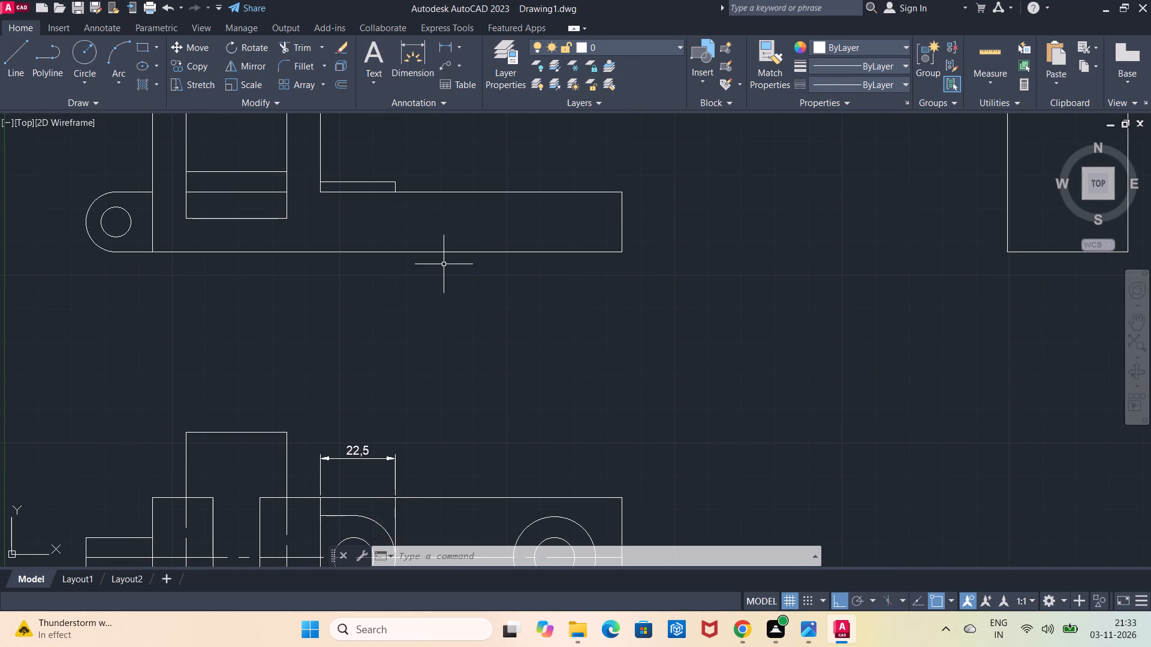
pyautogui.moveTo(444, 264); pyautogui.dragTo(340, 306, button='middle')
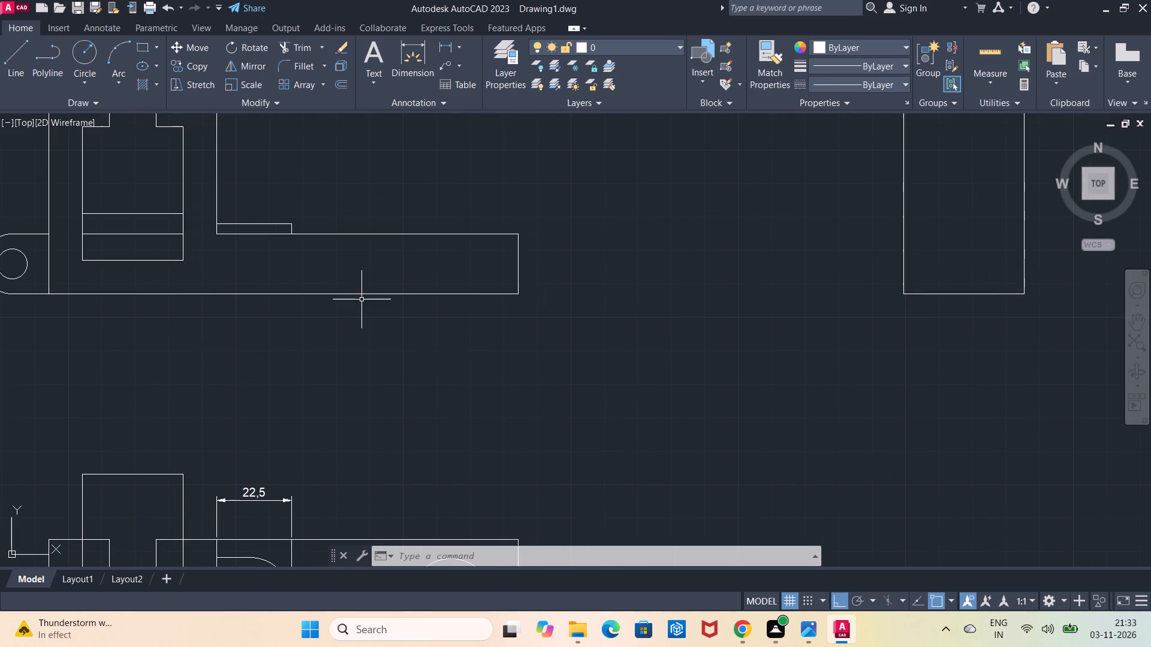
pyautogui.click(20, 80)
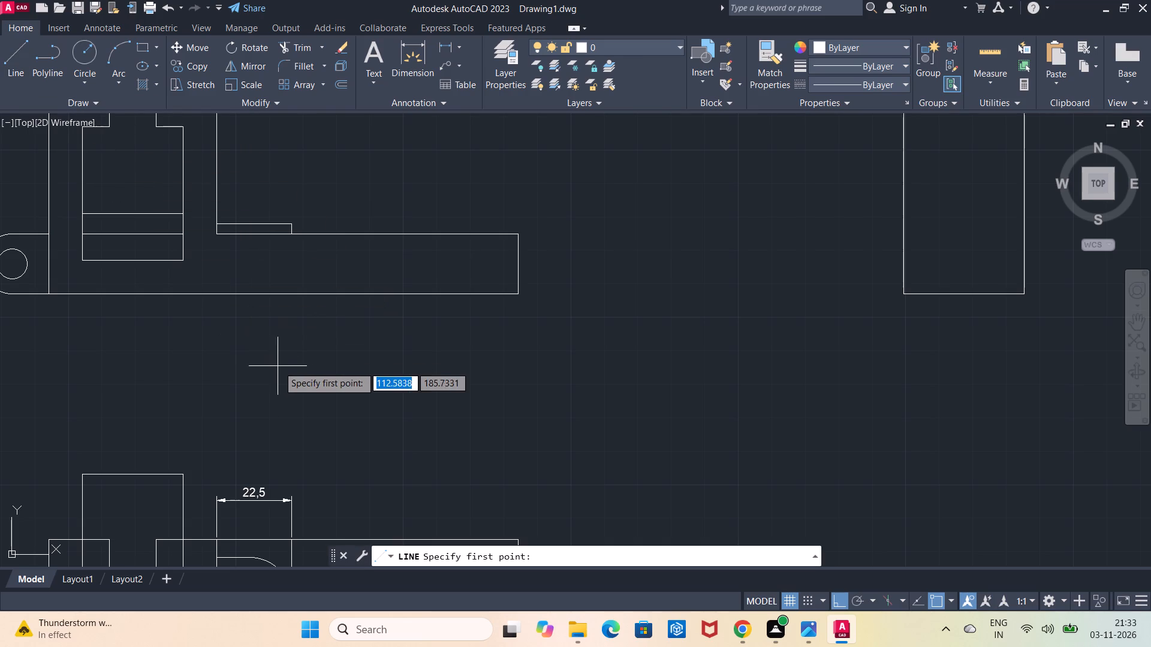
pyautogui.scroll(-1, 278, 367)
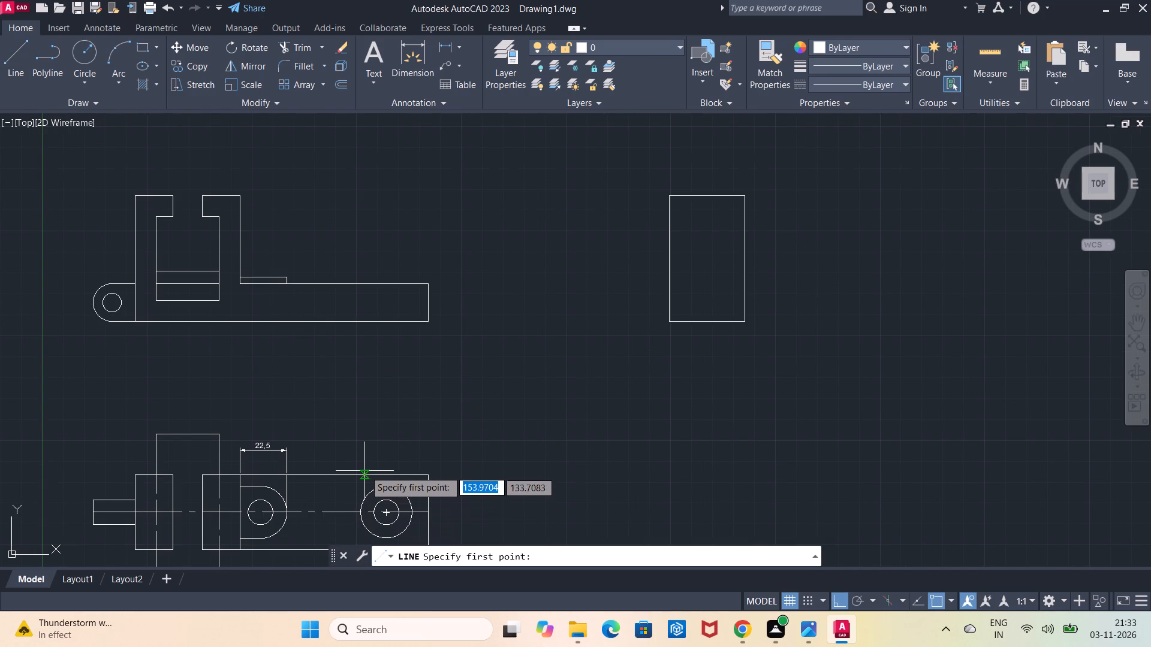
pyautogui.click(361, 514)
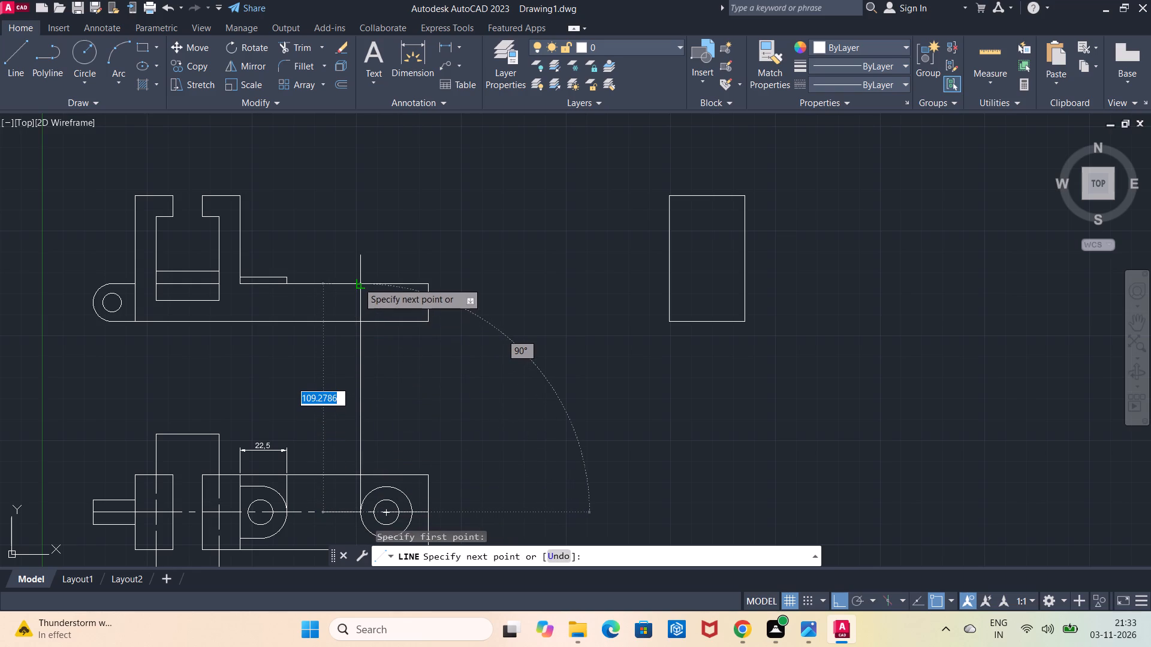
pyautogui.click(358, 282)
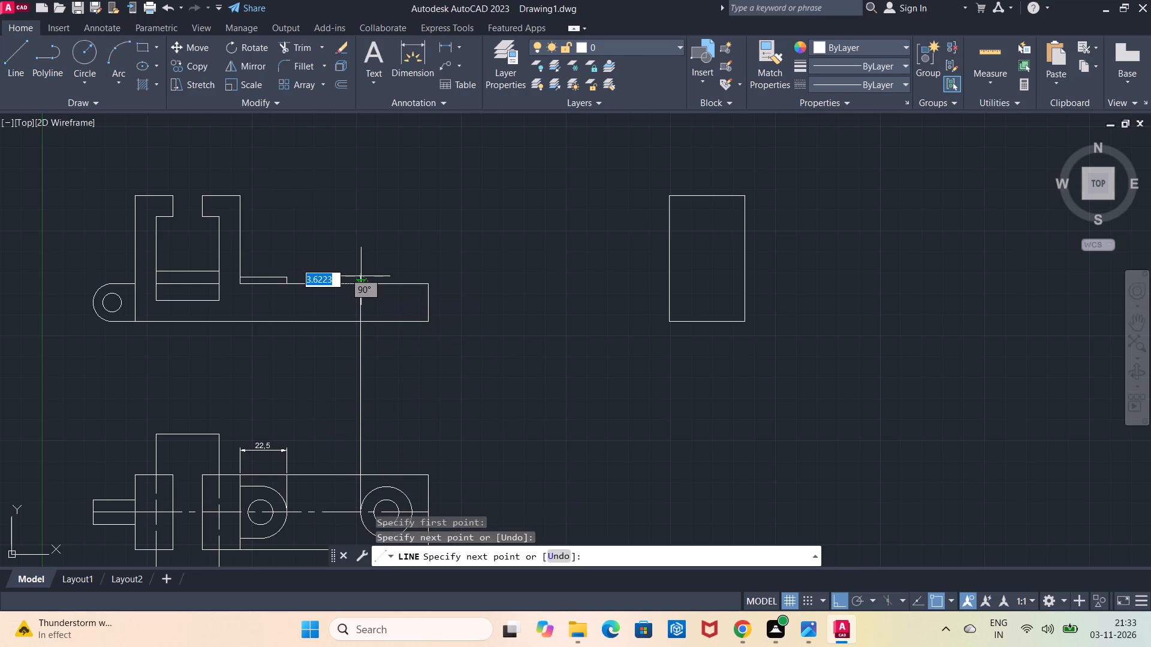
pyautogui.press('3')
pyautogui.press('Return')
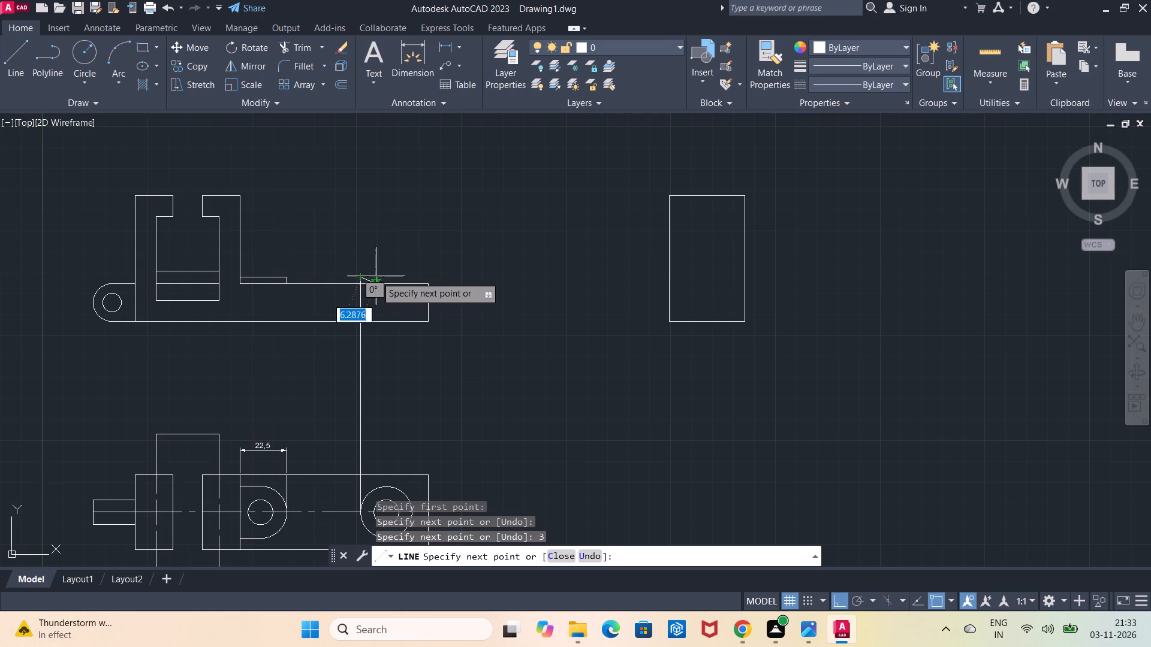
pyautogui.write('25')
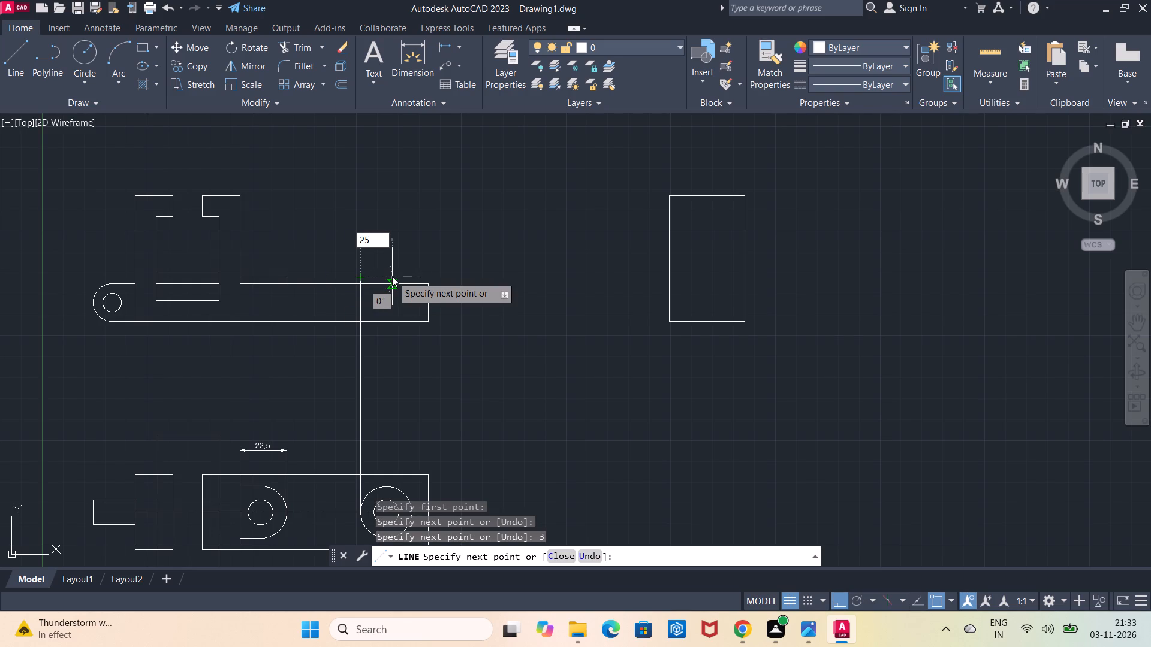
pyautogui.press('Return')
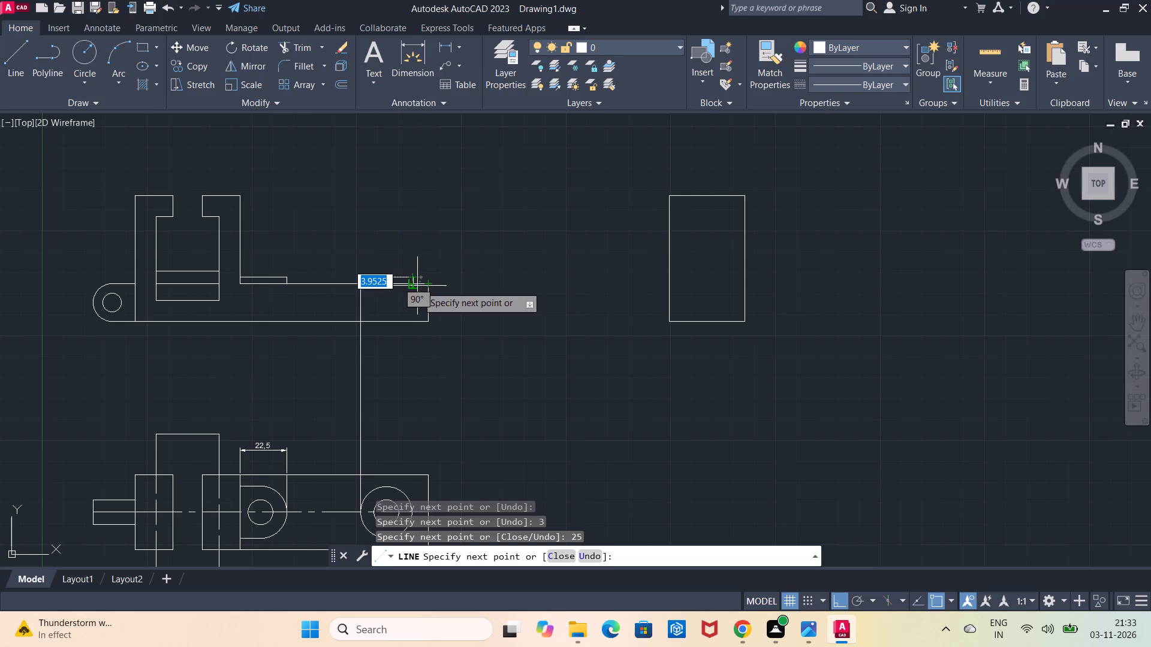
pyautogui.click(415, 287)
pyautogui.press('Escape')
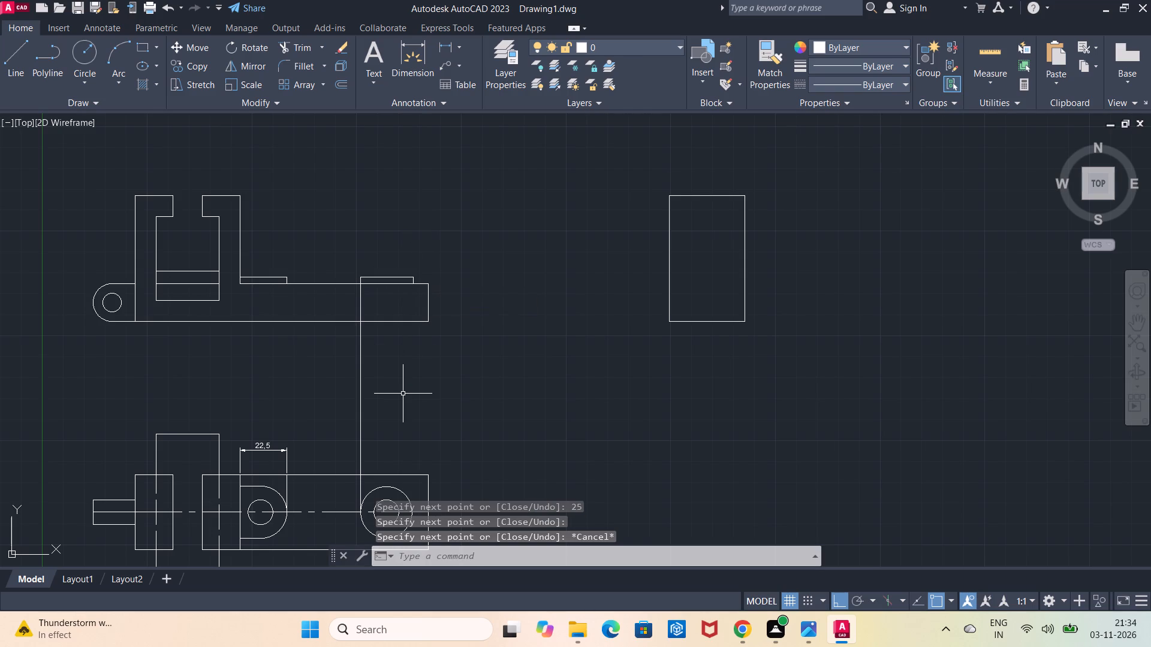
# Trim away the vertical projection line running from the front view's base top down to the large circle in the top view.
pyautogui.moveTo(403, 394); pyautogui.dragTo(398, 322, button='middle')
pyautogui.moveTo(397, 310); pyautogui.dragTo(396, 288, button='middle')
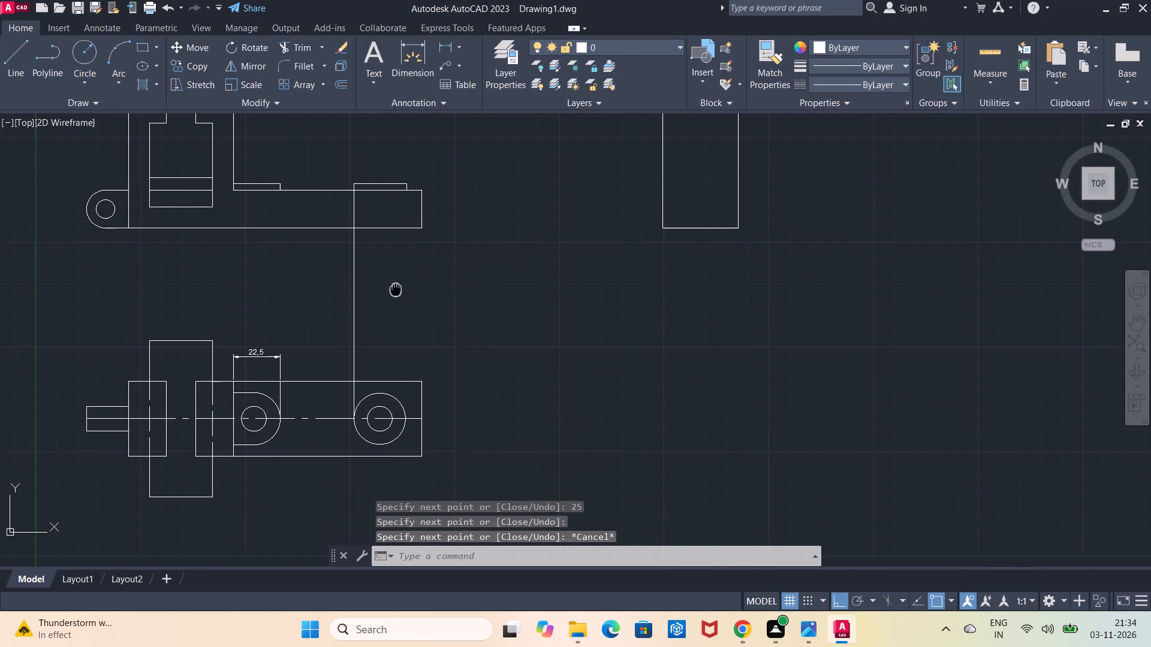
pyautogui.click(17, 64)
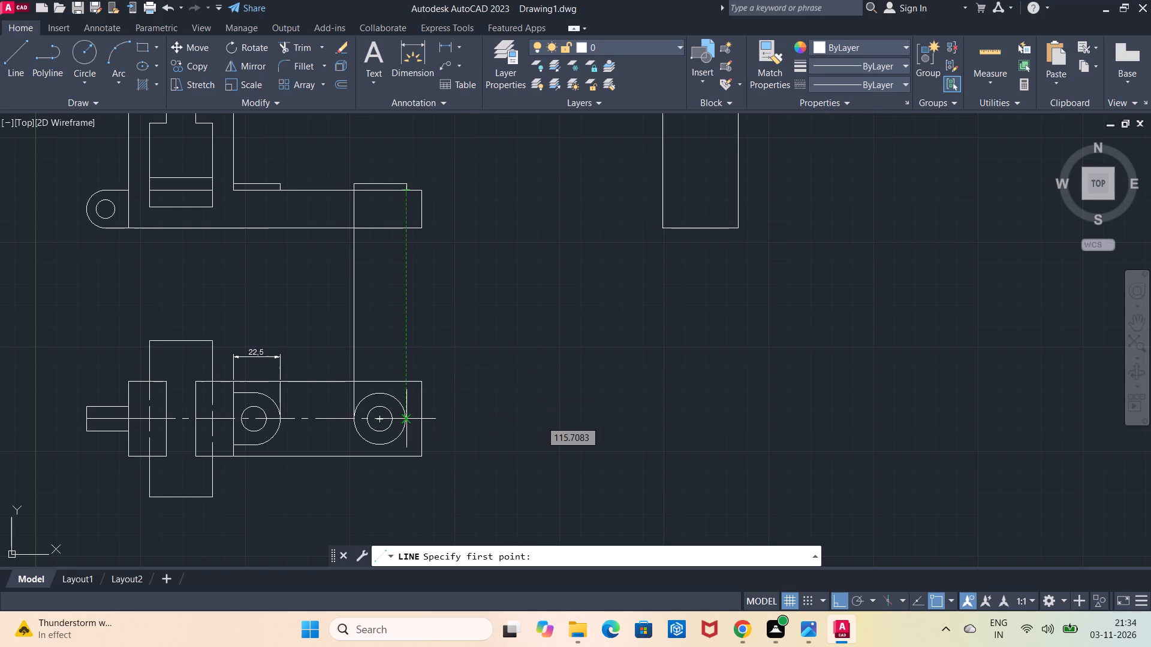
pyautogui.press('Escape')
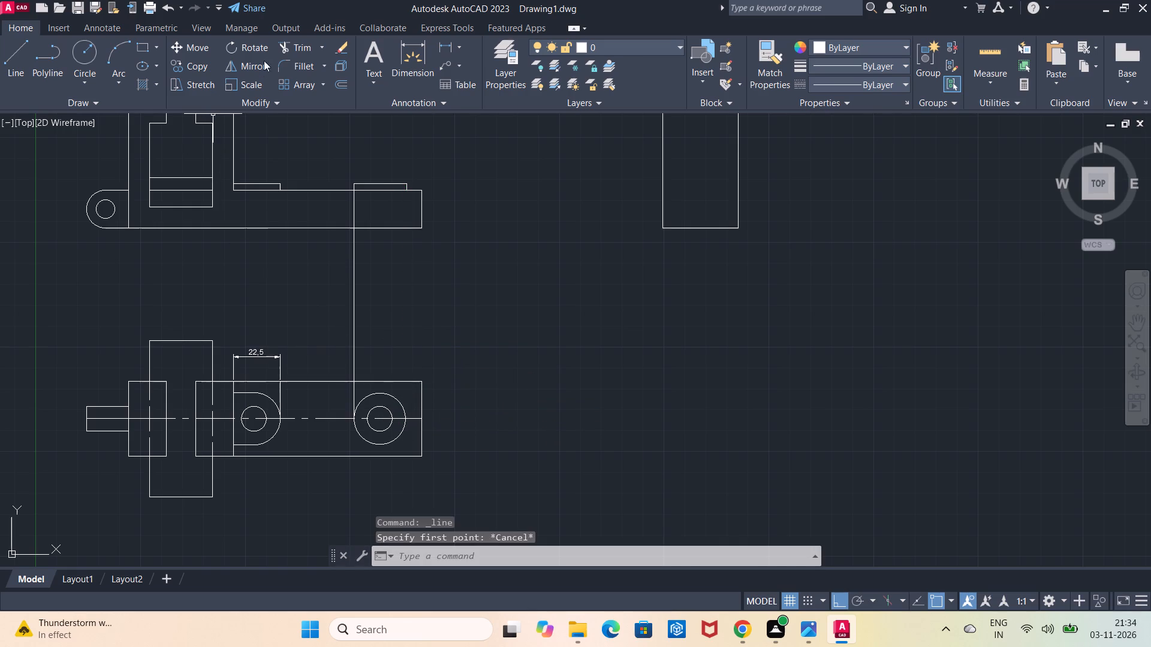
pyautogui.click(284, 50)
pyautogui.moveTo(317, 202); pyautogui.dragTo(356, 201)
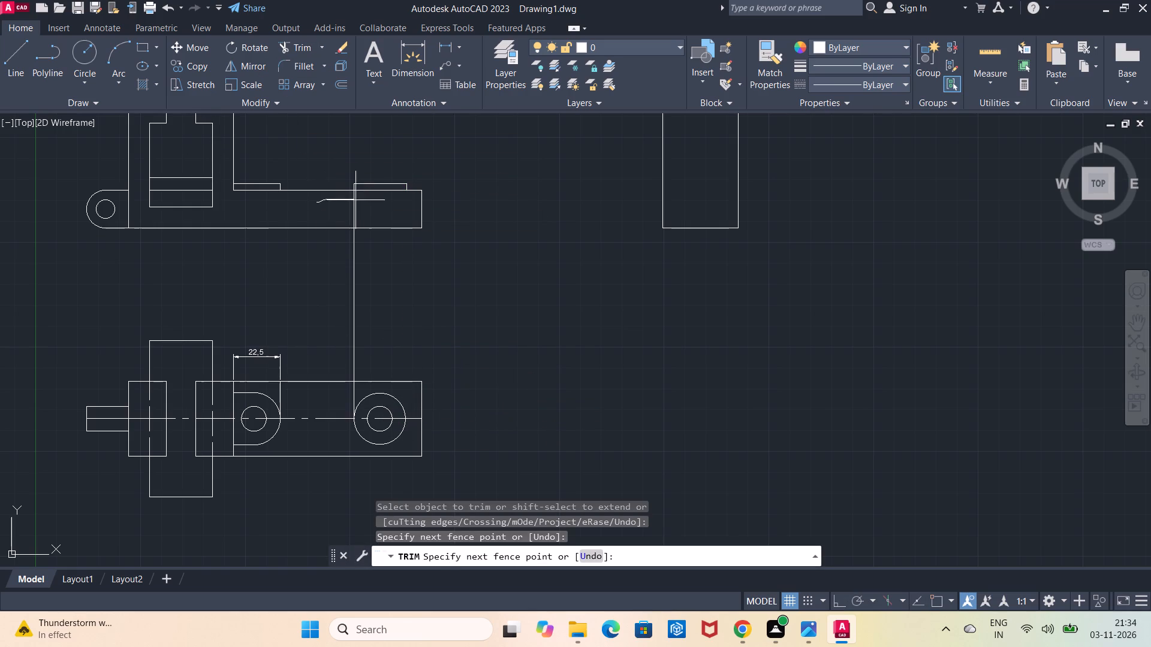
pyautogui.moveTo(356, 201); pyautogui.dragTo(359, 201)
pyautogui.moveTo(346, 279); pyautogui.dragTo(375, 270)
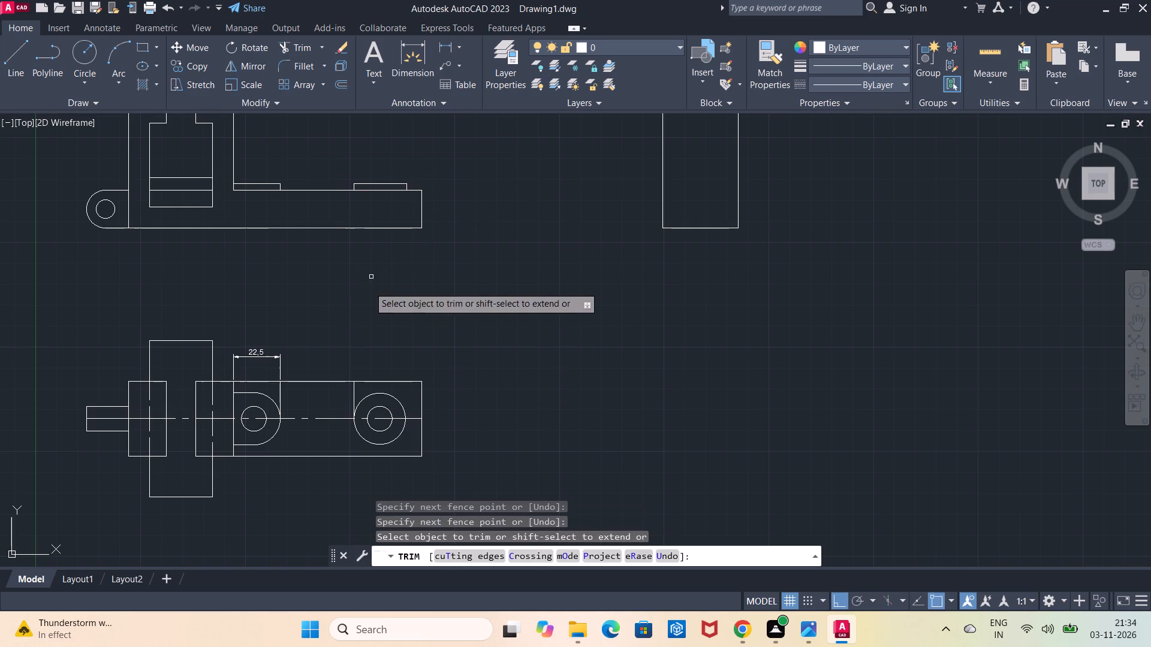
pyautogui.click(352, 400)
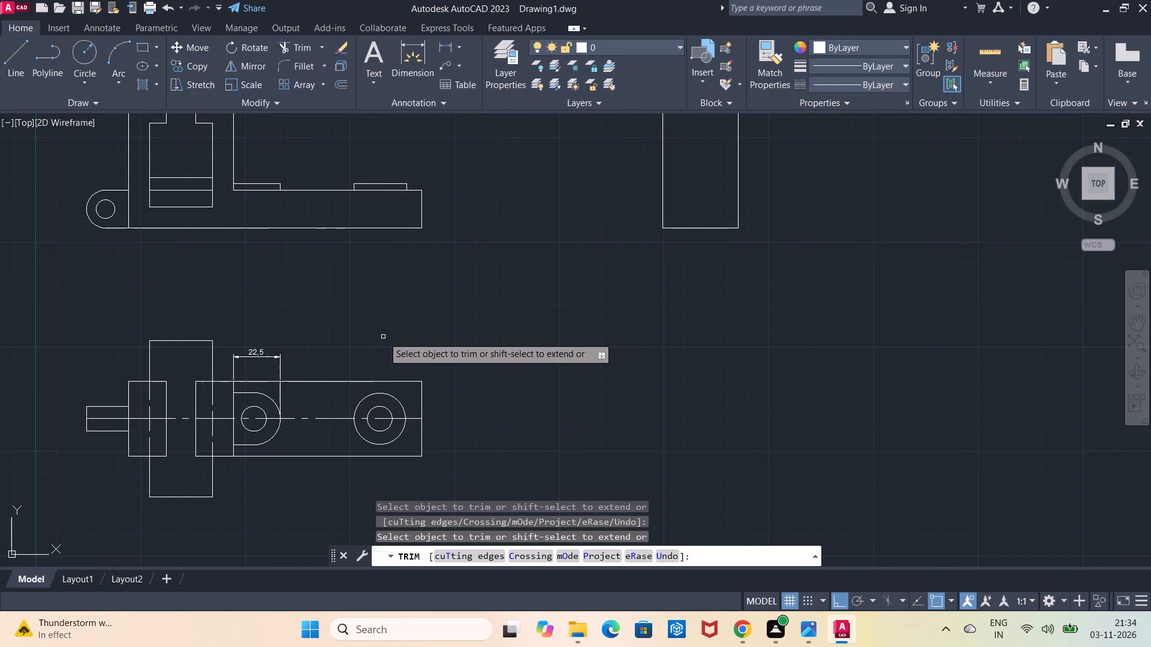
pyautogui.press('Escape')
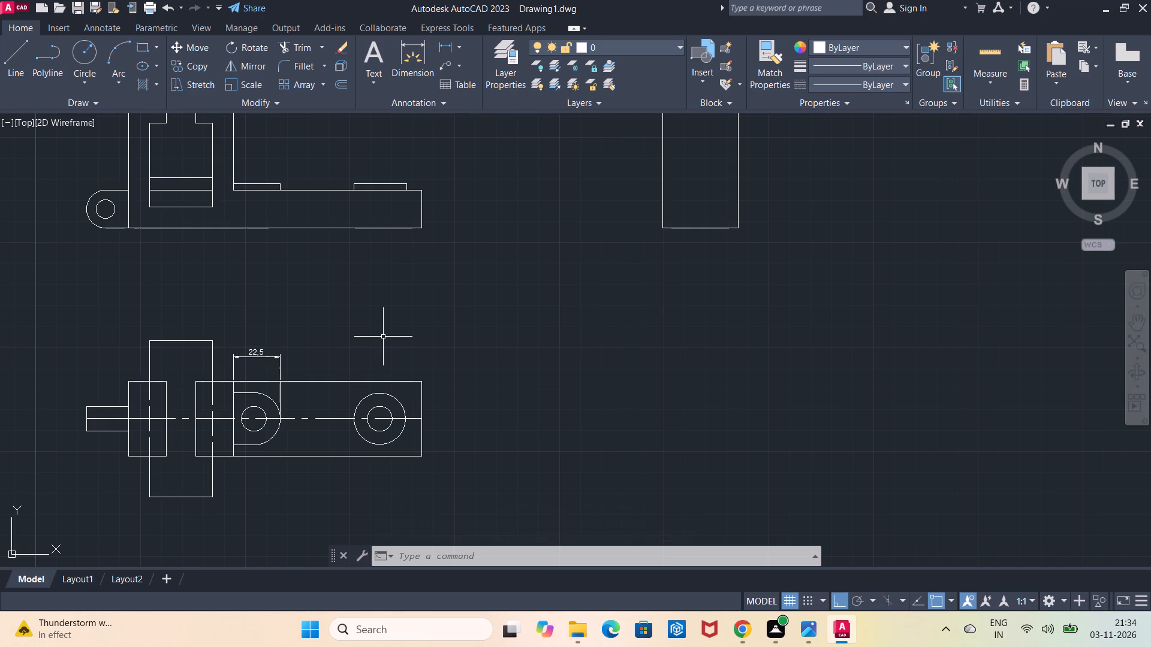
# Add center marks to the front view lug's outer arc, the top view's rounded boss arc and its large circle.
pyautogui.moveTo(391, 307); pyautogui.dragTo(349, 367, button='middle')
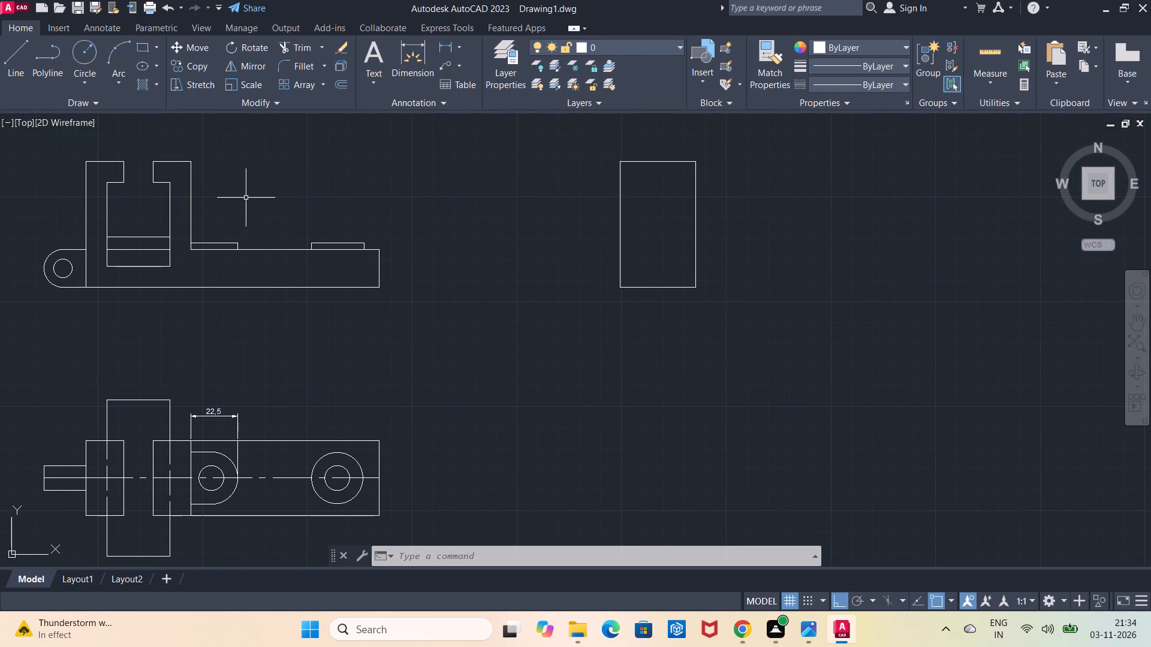
pyautogui.write('cm')
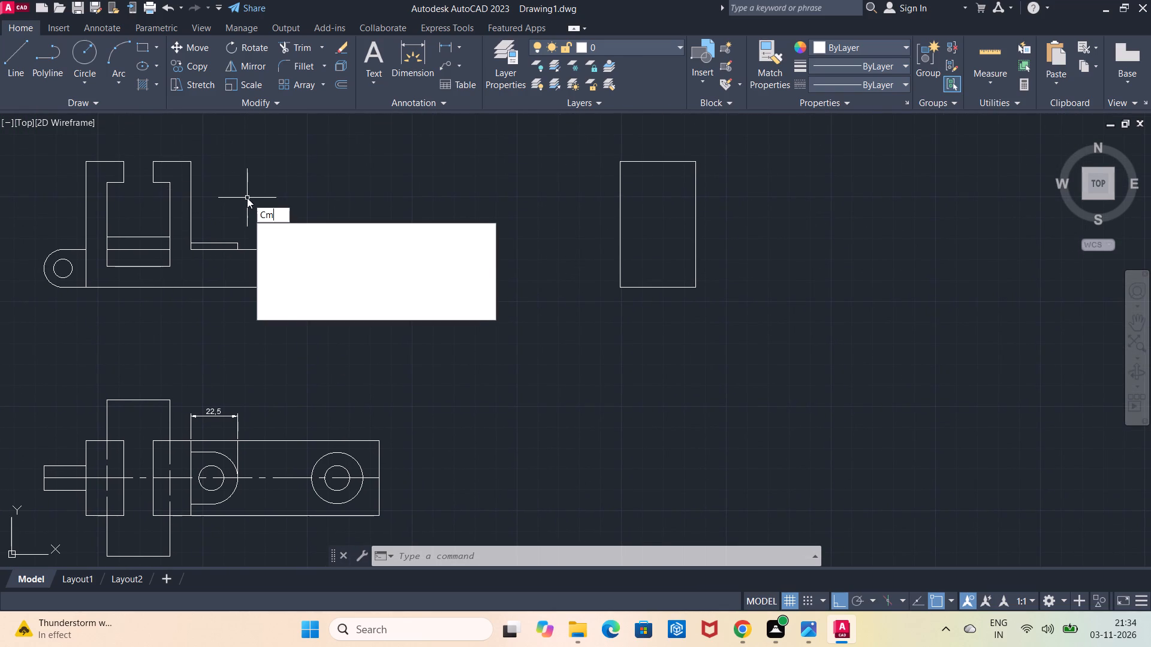
pyautogui.press('Return')
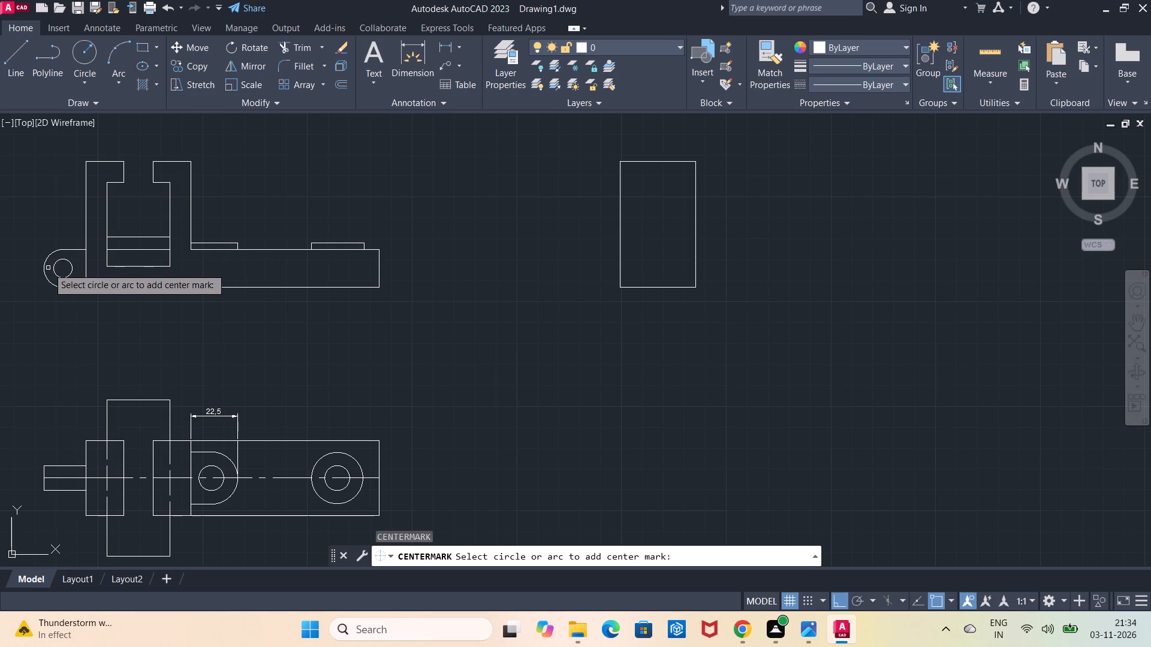
pyautogui.click(46, 270)
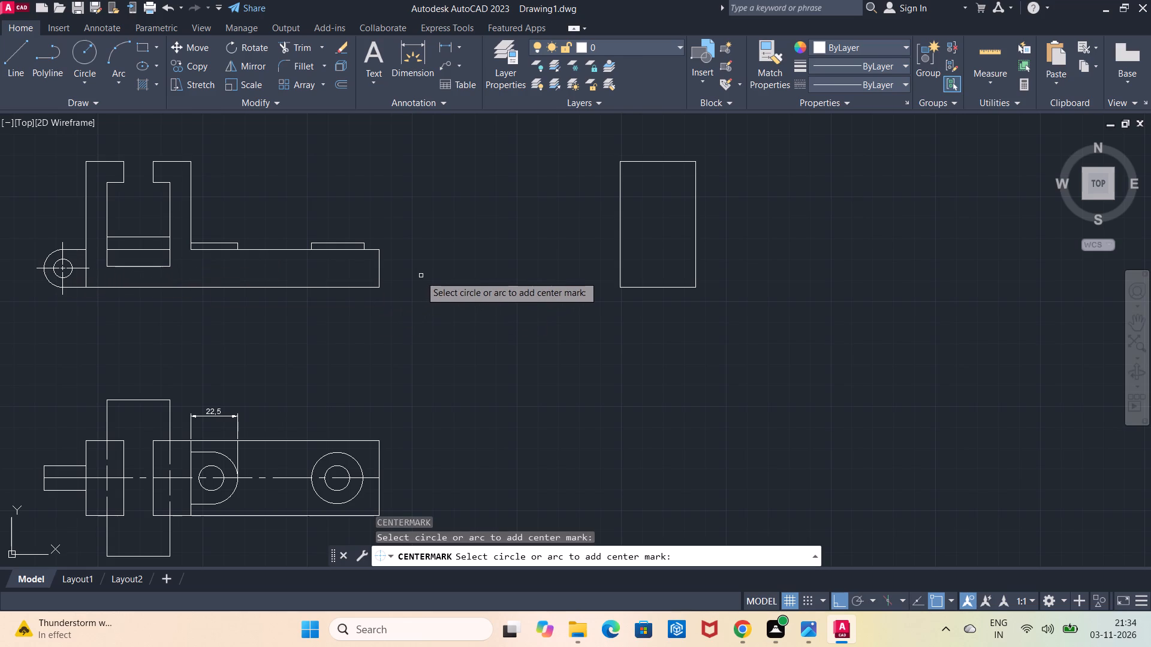
pyautogui.click(228, 455)
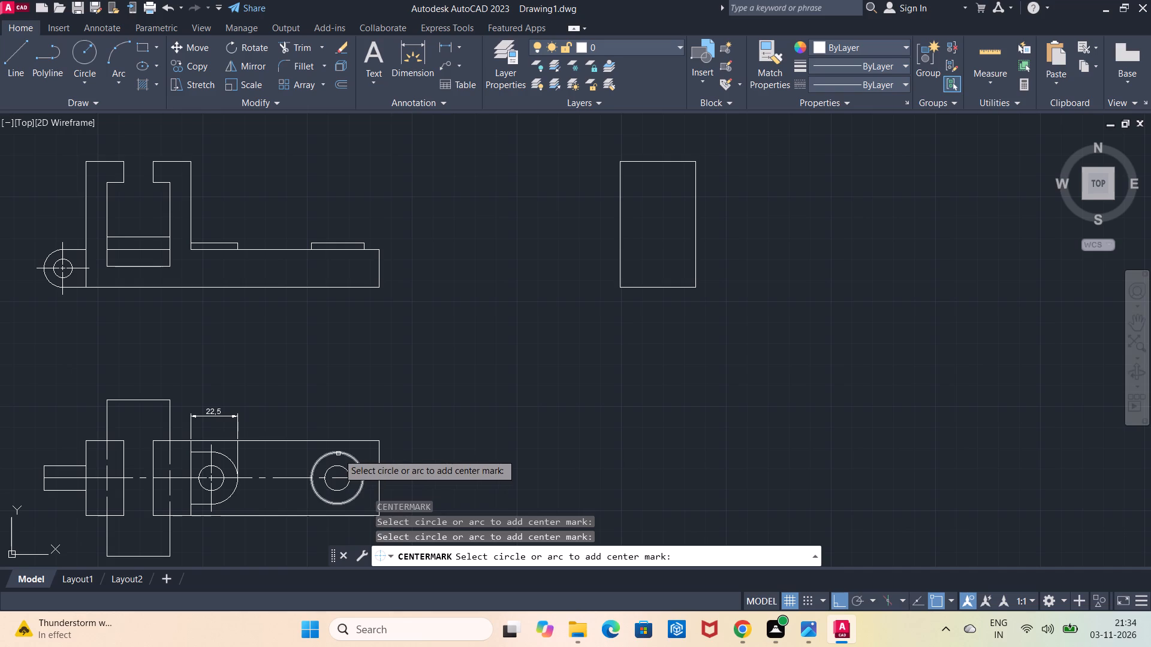
pyautogui.click(338, 453)
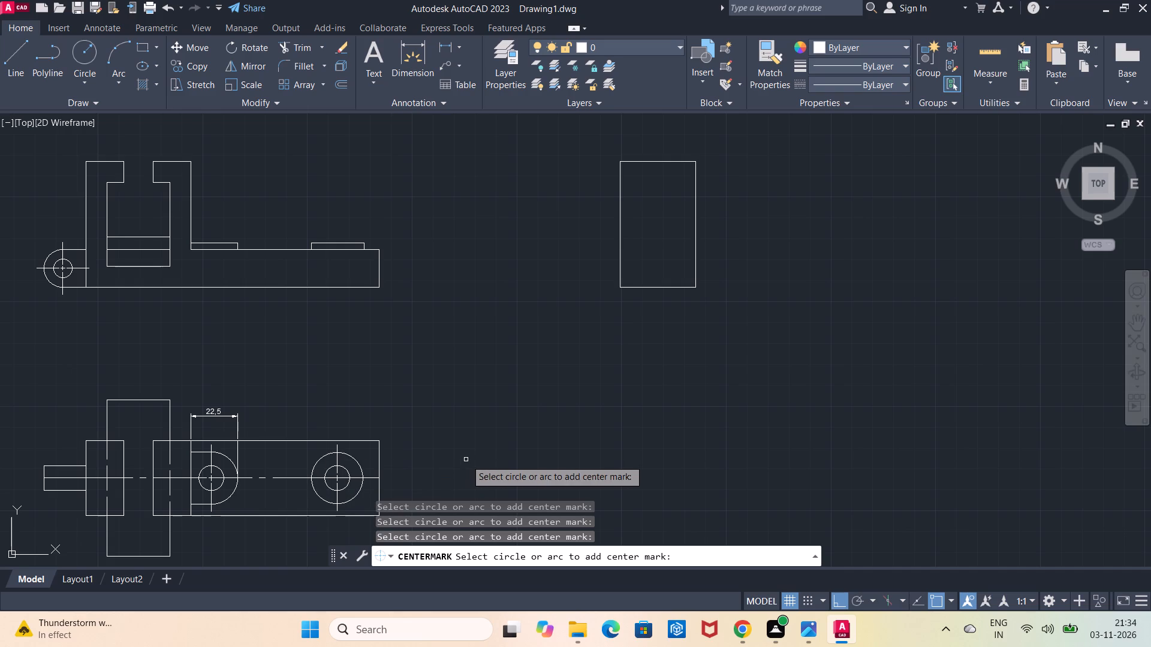
pyautogui.press('Escape')
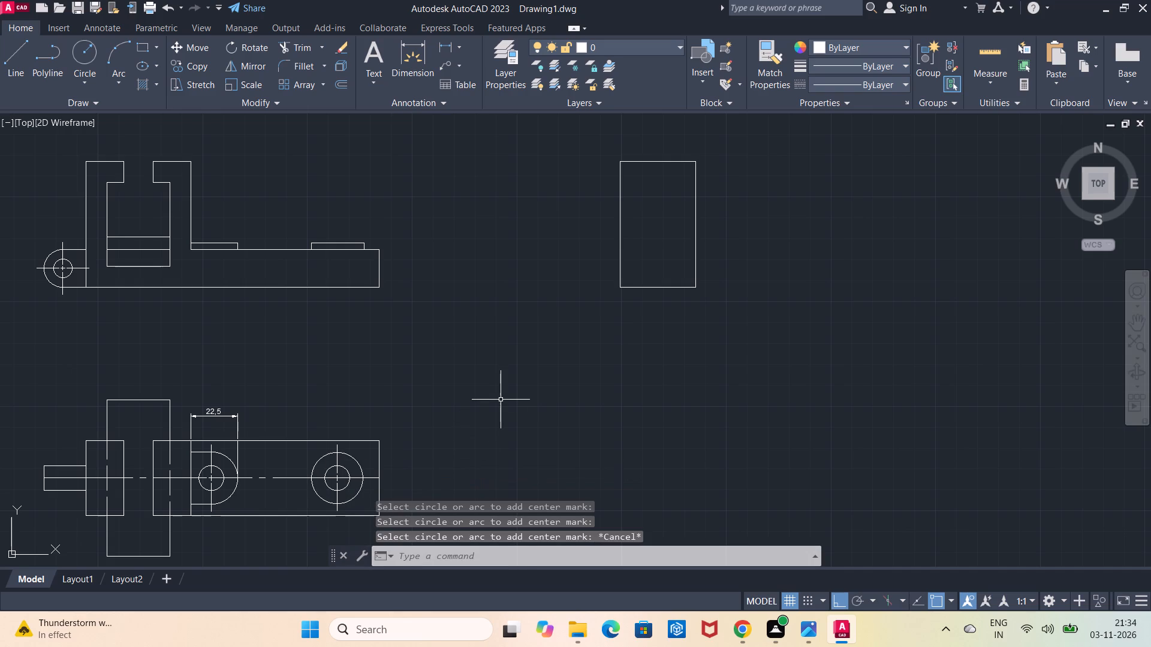
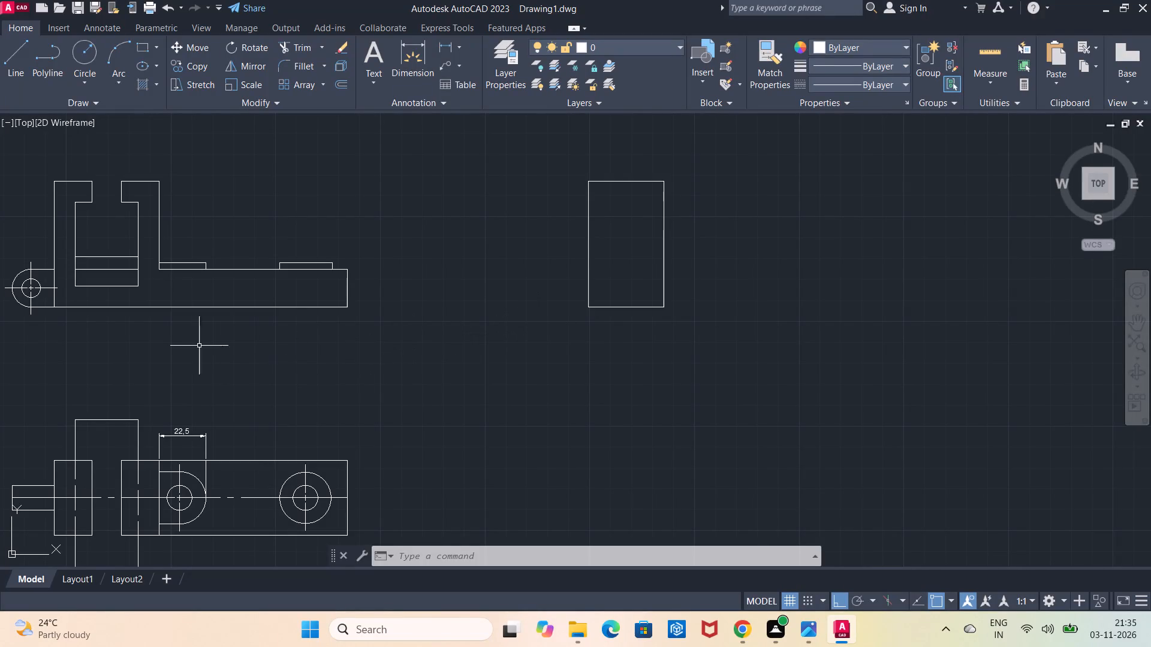
# Measure how far the wide clamp block extends beyond the jaw's upper edge in the top view.
pyautogui.click(444, 43)
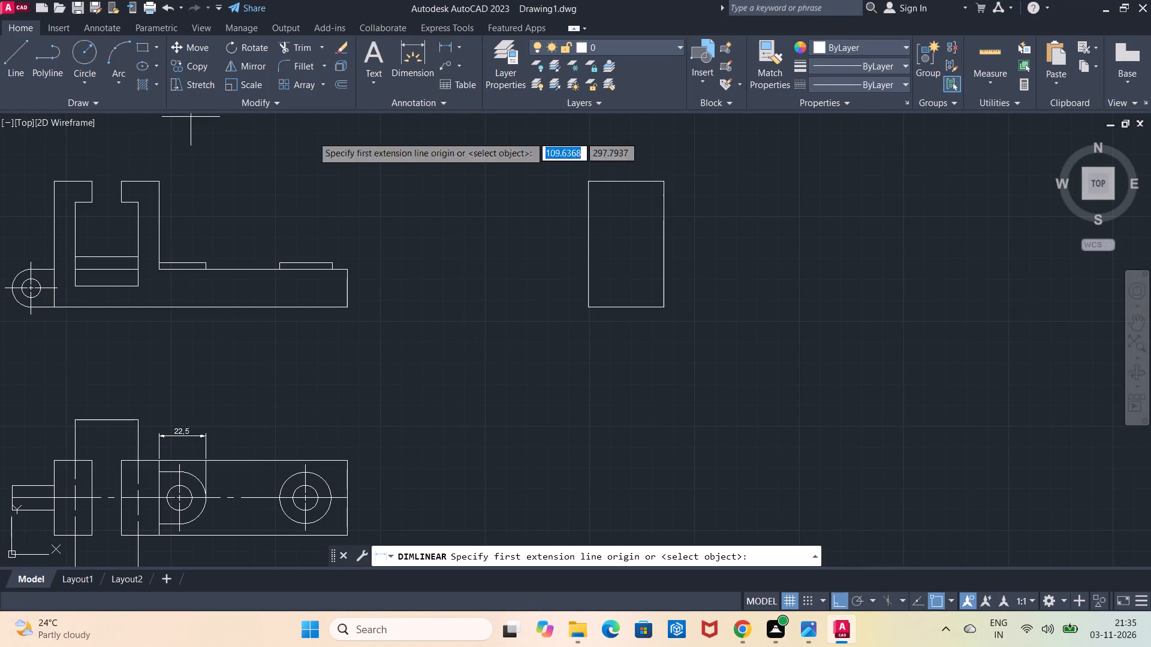
pyautogui.click(71, 459)
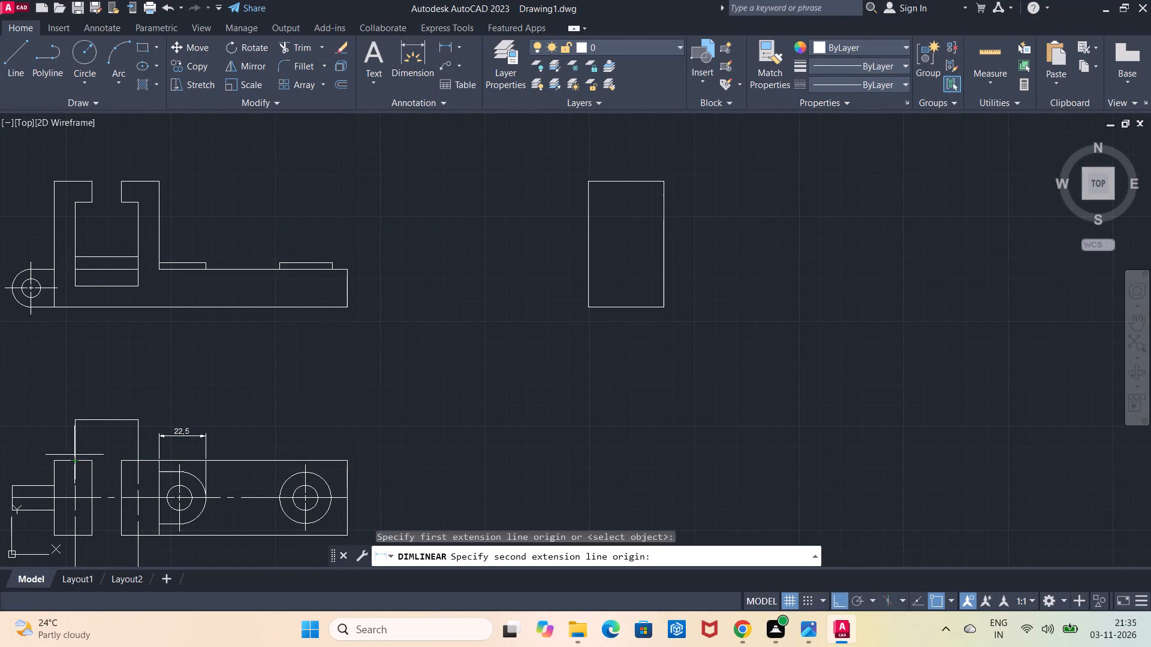
pyautogui.click(77, 425)
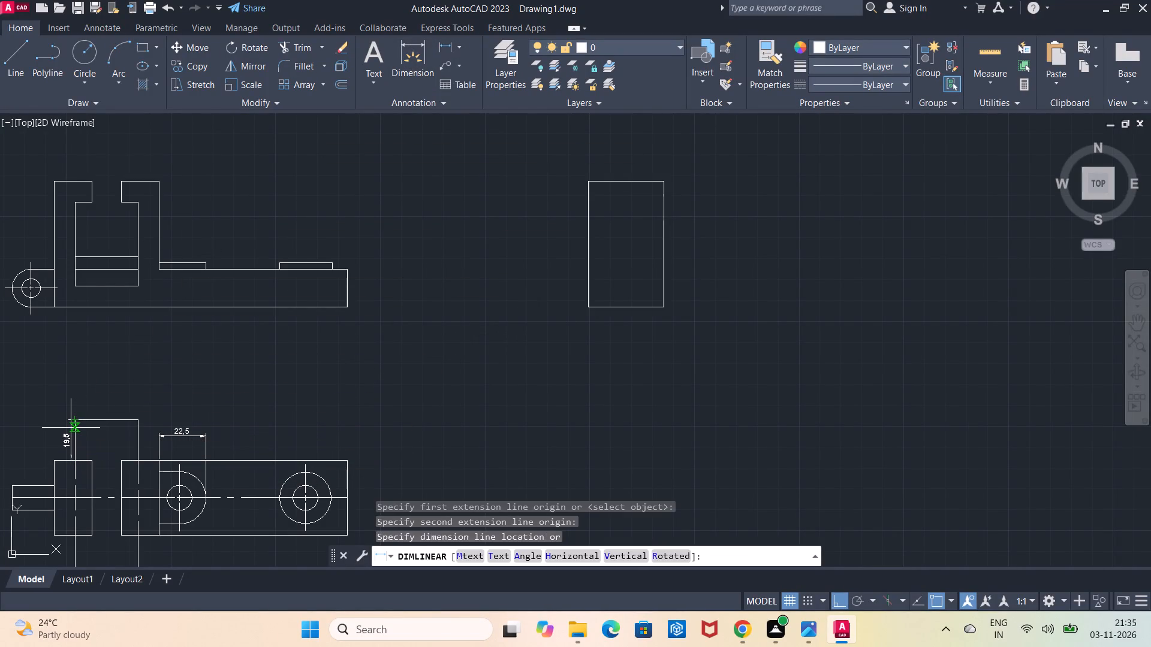
pyautogui.scroll(2, 71, 428)
pyautogui.press('Escape')
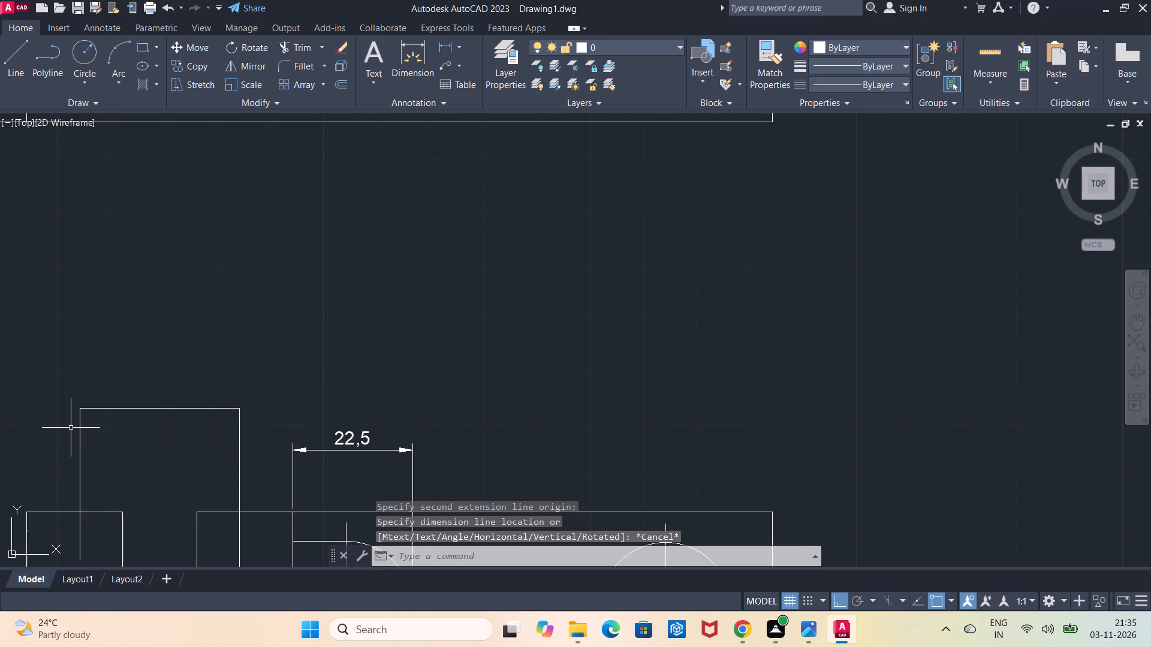
pyautogui.moveTo(93, 453); pyautogui.dragTo(144, 339, button='middle')
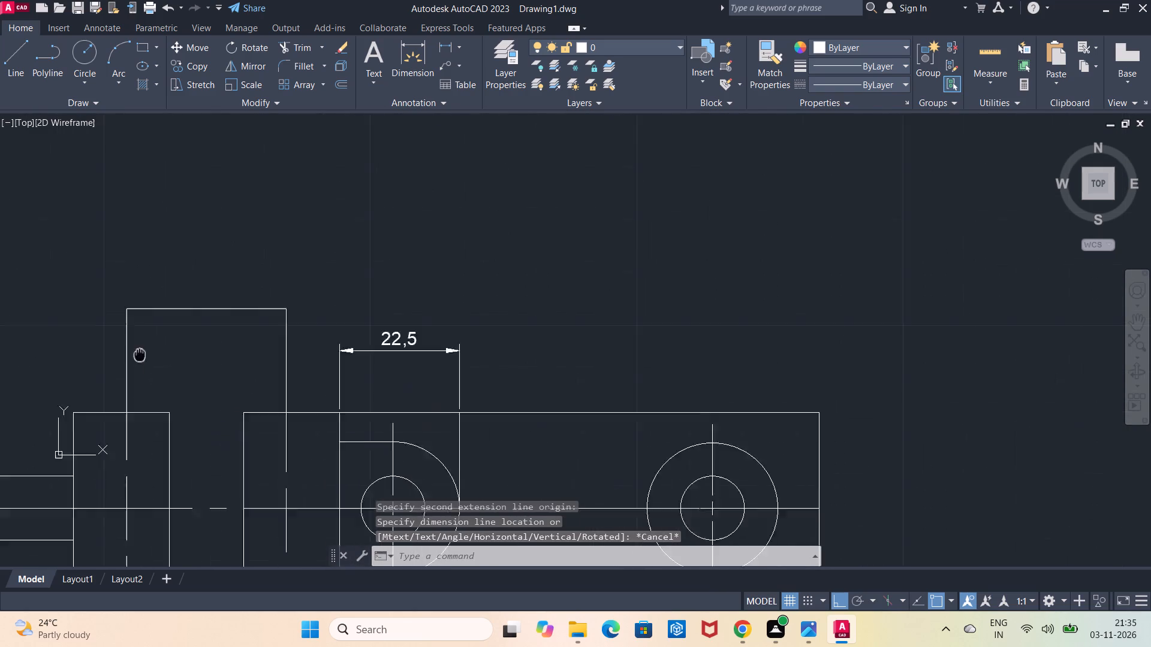
pyautogui.moveTo(144, 339); pyautogui.dragTo(204, 199, button='middle')
pyautogui.click(445, 42)
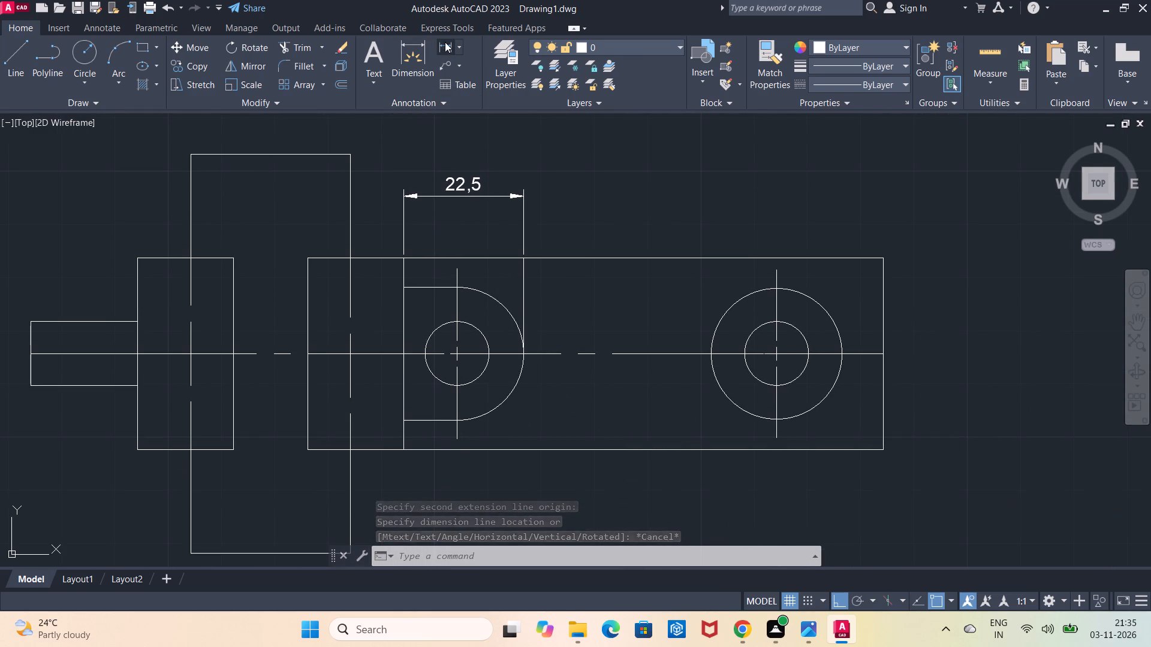
pyautogui.click(188, 157)
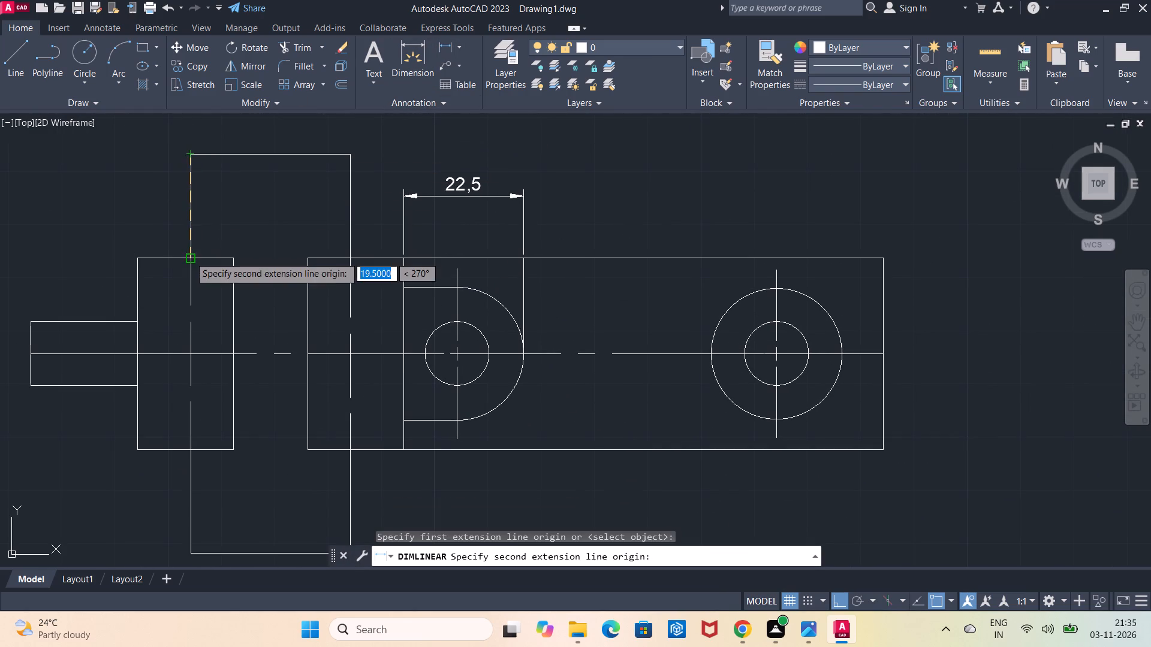
pyautogui.click(189, 257)
pyautogui.press('Escape')
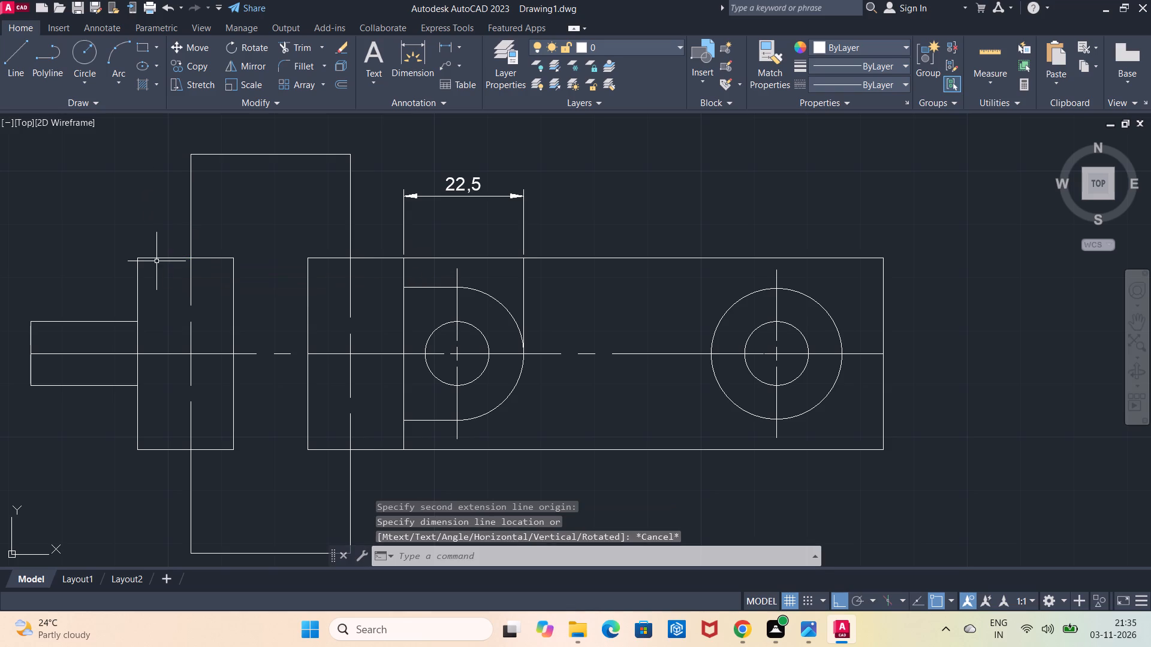
# Measure how far the wide clamp block extends beyond the jaw's lower edge in the top view.
pyautogui.scroll(-1, 163, 321)
pyautogui.click(447, 42)
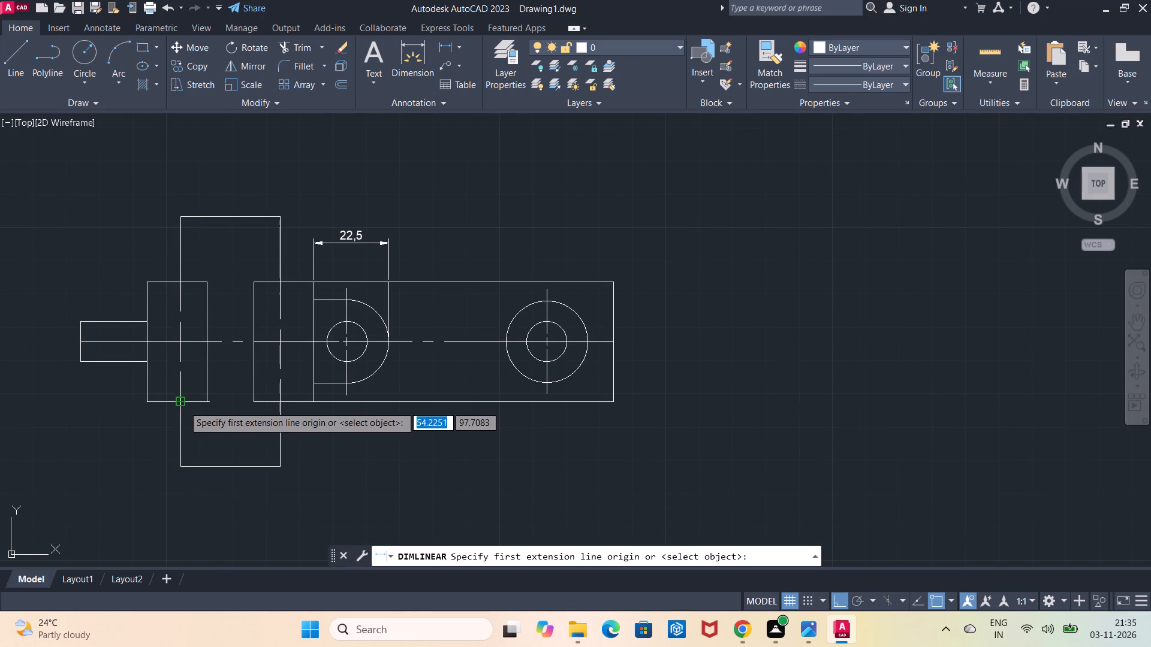
pyautogui.click(183, 406)
pyautogui.click(175, 468)
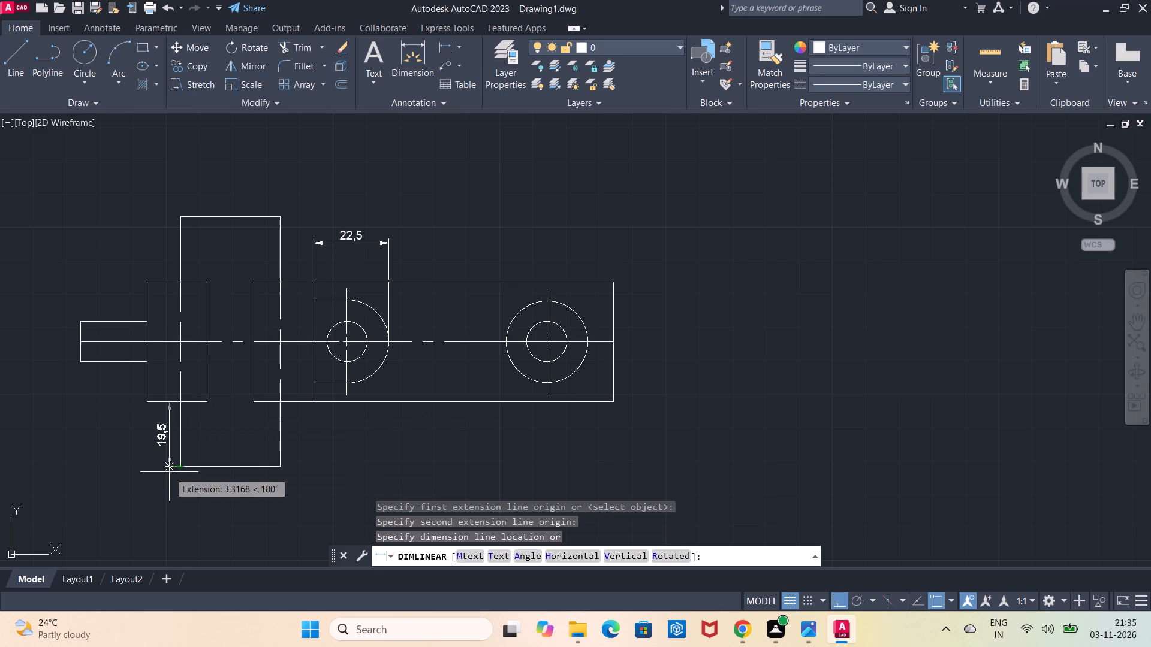
pyautogui.press('Escape')
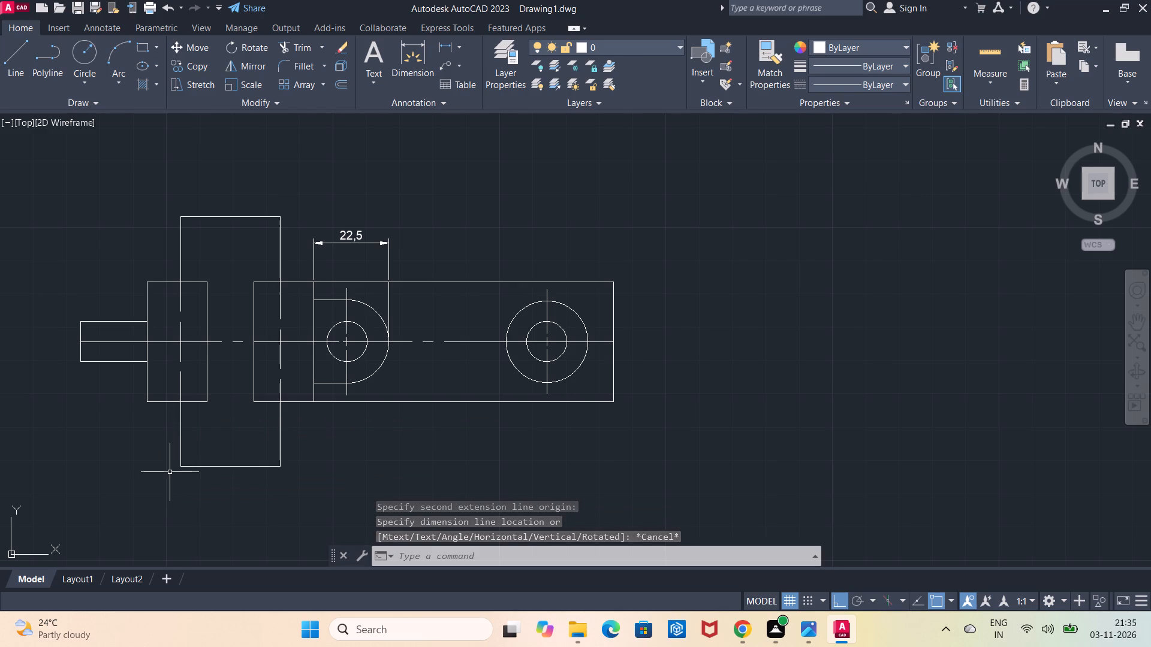
# Make ACAD_ISO02W100 the current linetype and offset the side view's bottom edge 10 mm upward.
pyautogui.moveTo(649, 331); pyautogui.dragTo(401, 553, button='middle')
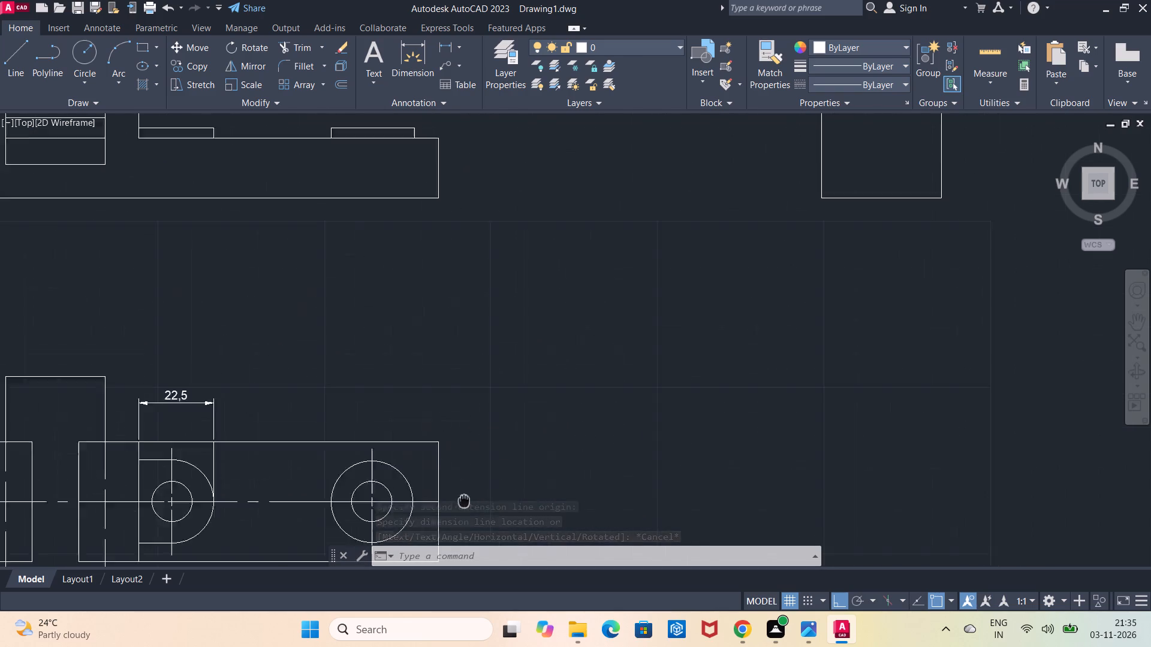
pyautogui.moveTo(401, 553); pyautogui.dragTo(372, 578, button='middle')
pyautogui.moveTo(579, 407); pyautogui.dragTo(508, 462, button='middle')
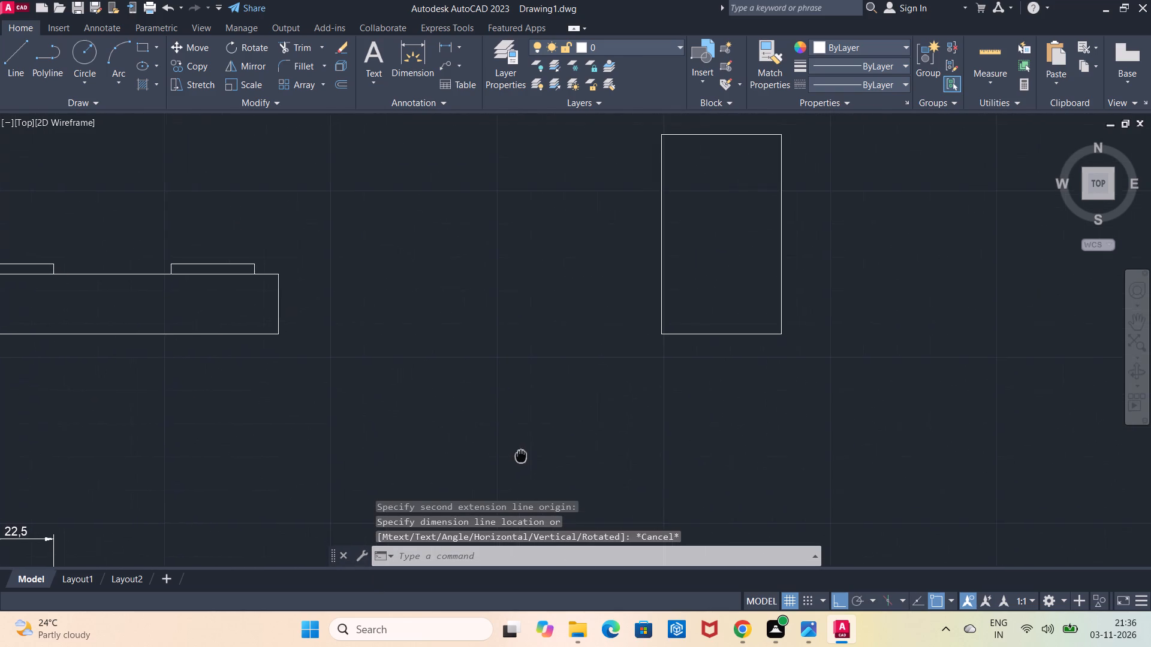
pyautogui.moveTo(508, 462); pyautogui.dragTo(502, 465, button='middle')
pyautogui.moveTo(498, 468); pyautogui.dragTo(490, 471, button='middle')
pyautogui.moveTo(483, 474); pyautogui.dragTo(464, 480, button='middle')
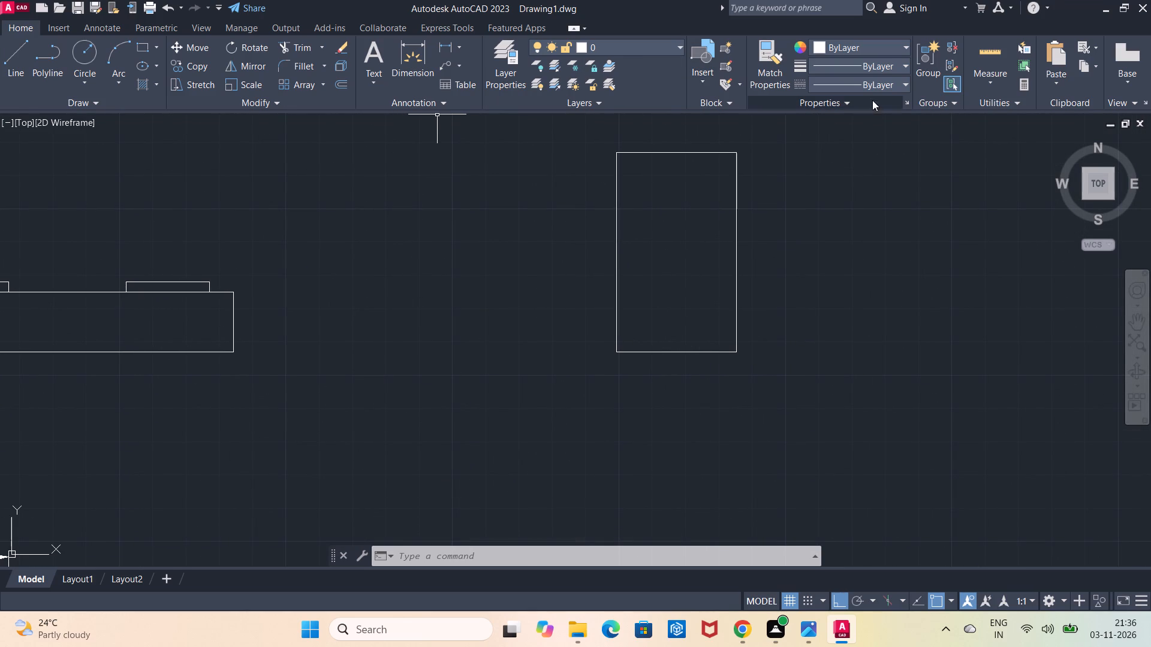
pyautogui.click(869, 83)
pyautogui.click(859, 132)
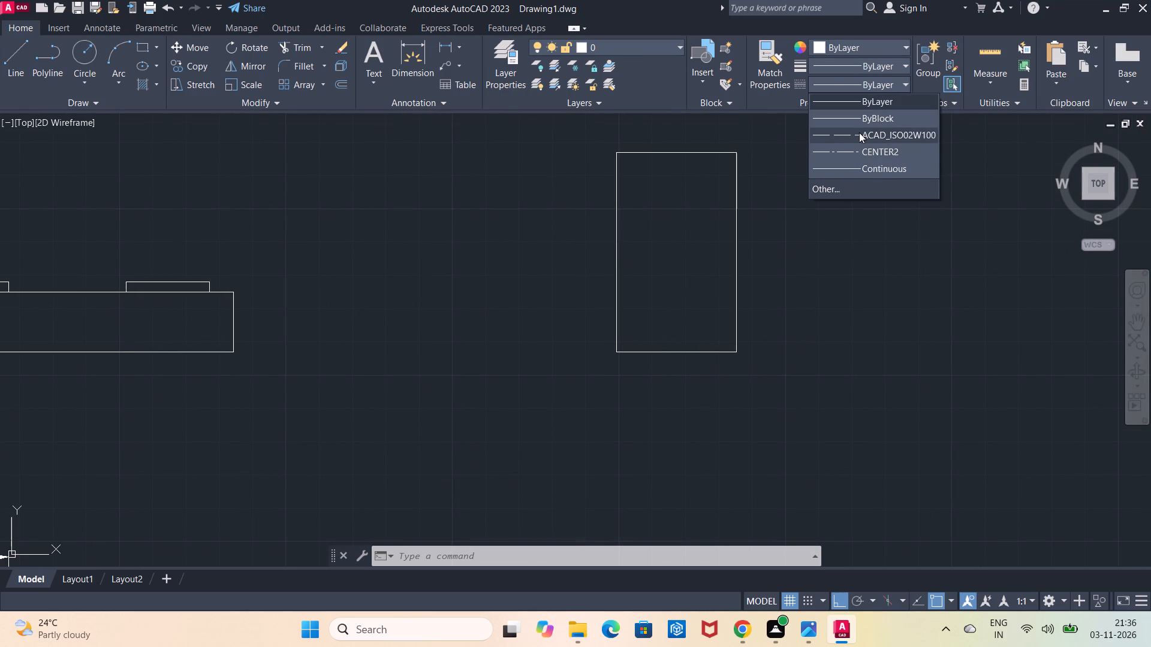
pyautogui.click(347, 86)
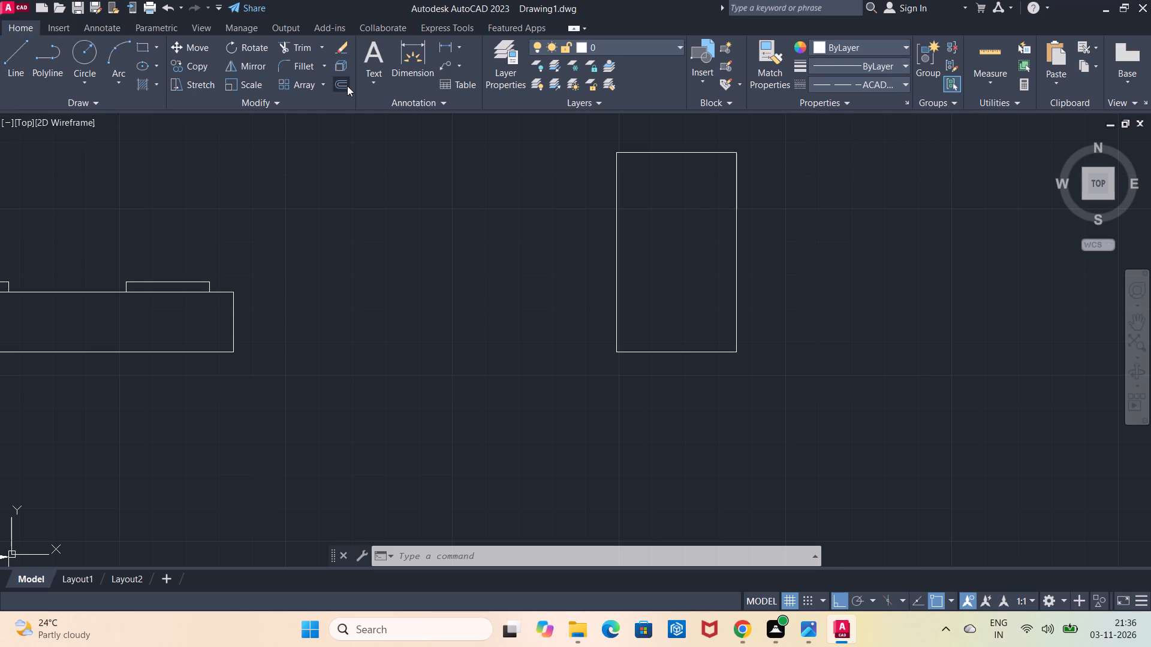
pyautogui.click(681, 353)
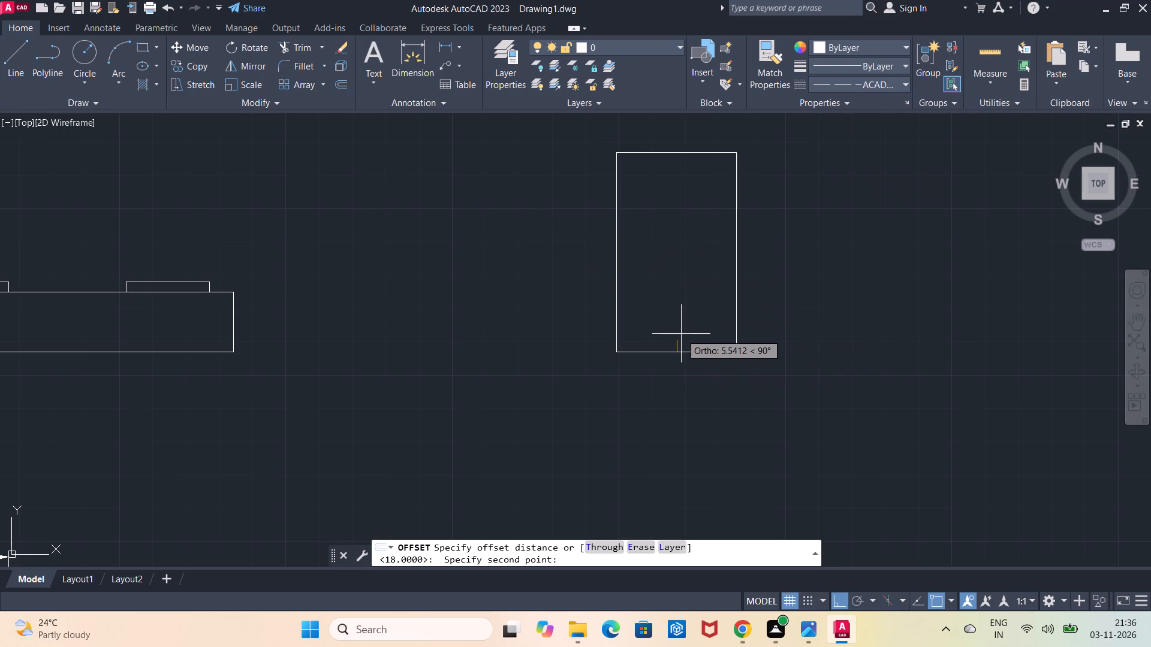
pyautogui.write('10')
pyautogui.press('Return')
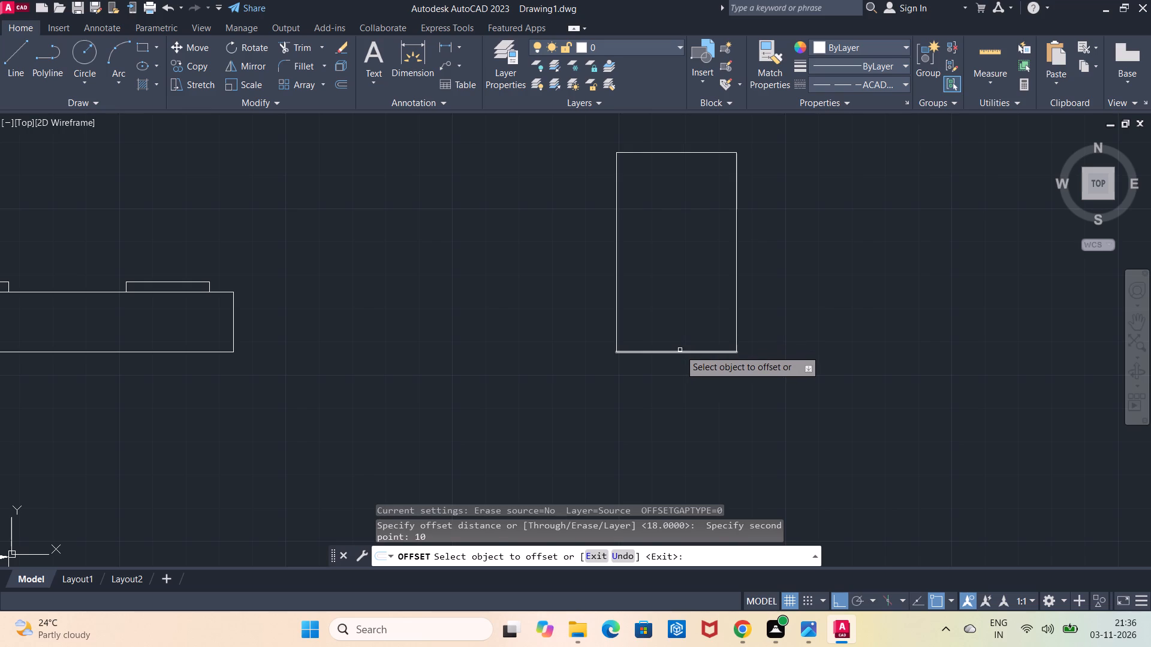
pyautogui.click(680, 350)
pyautogui.click(682, 352)
pyautogui.click(681, 338)
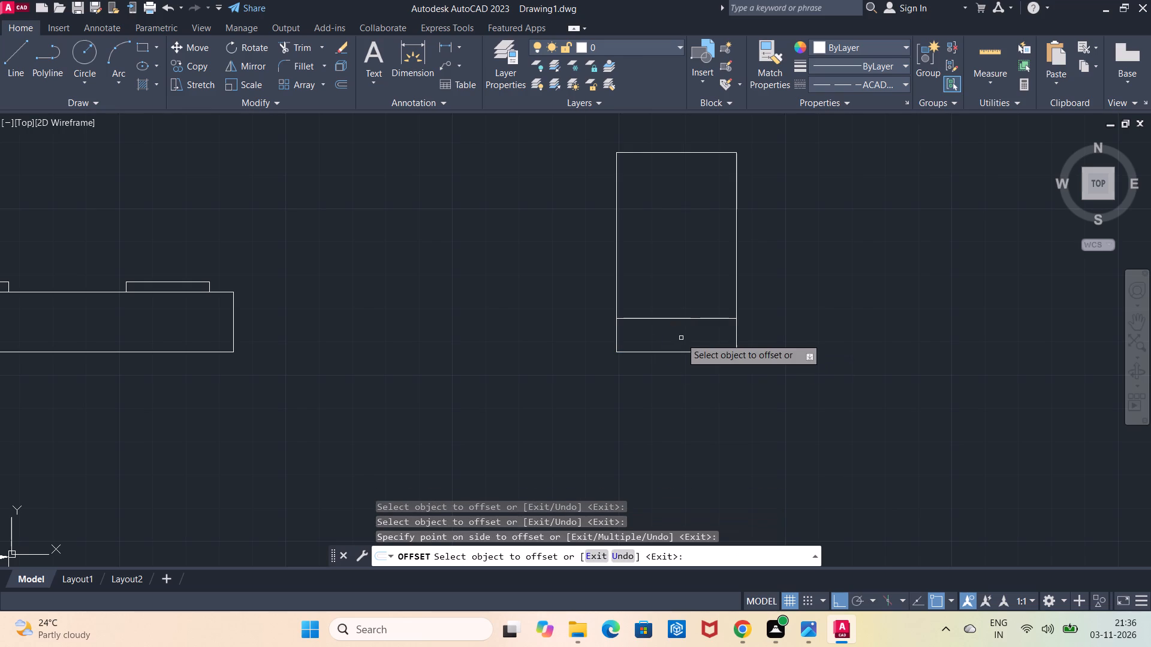
pyautogui.press('Escape')
# Change the line 10 mm above the side view's bottom edge to the ACAD_ISO02W100 linetype.
pyautogui.click(680, 317)
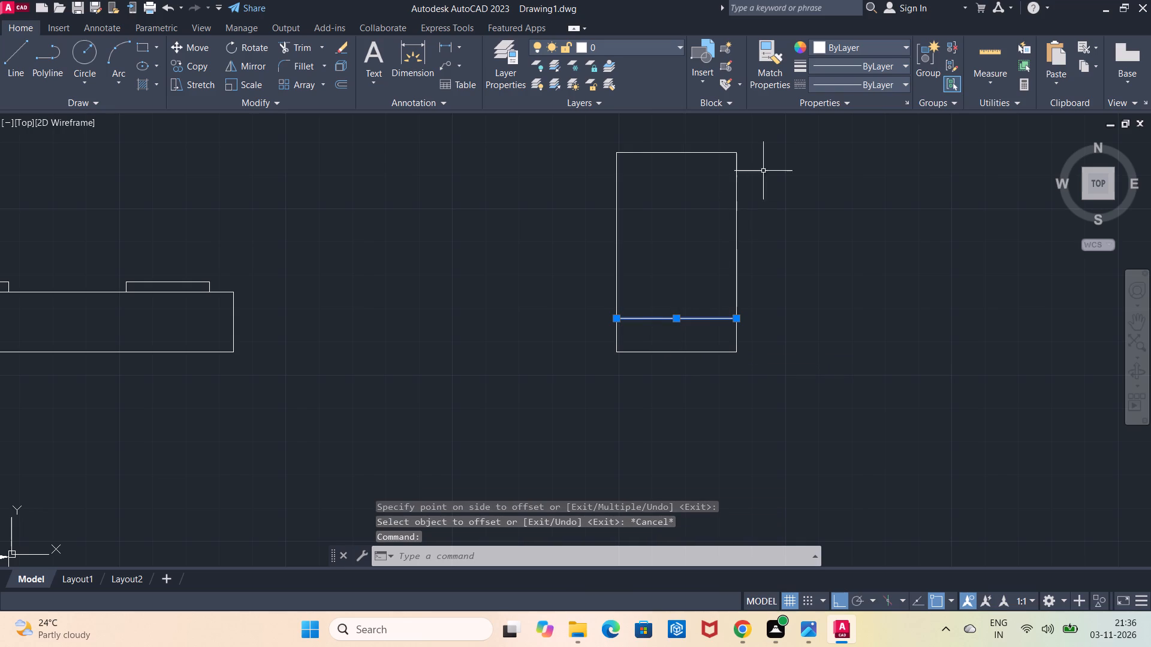
pyautogui.click(837, 83)
pyautogui.click(846, 138)
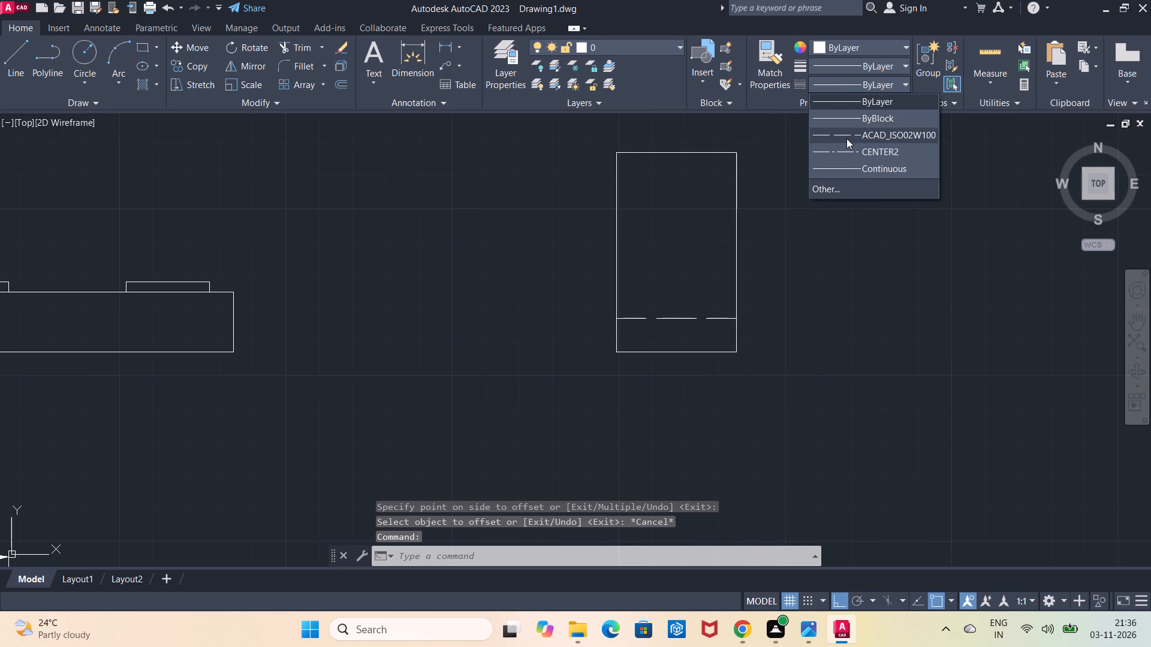
pyautogui.press('Escape')
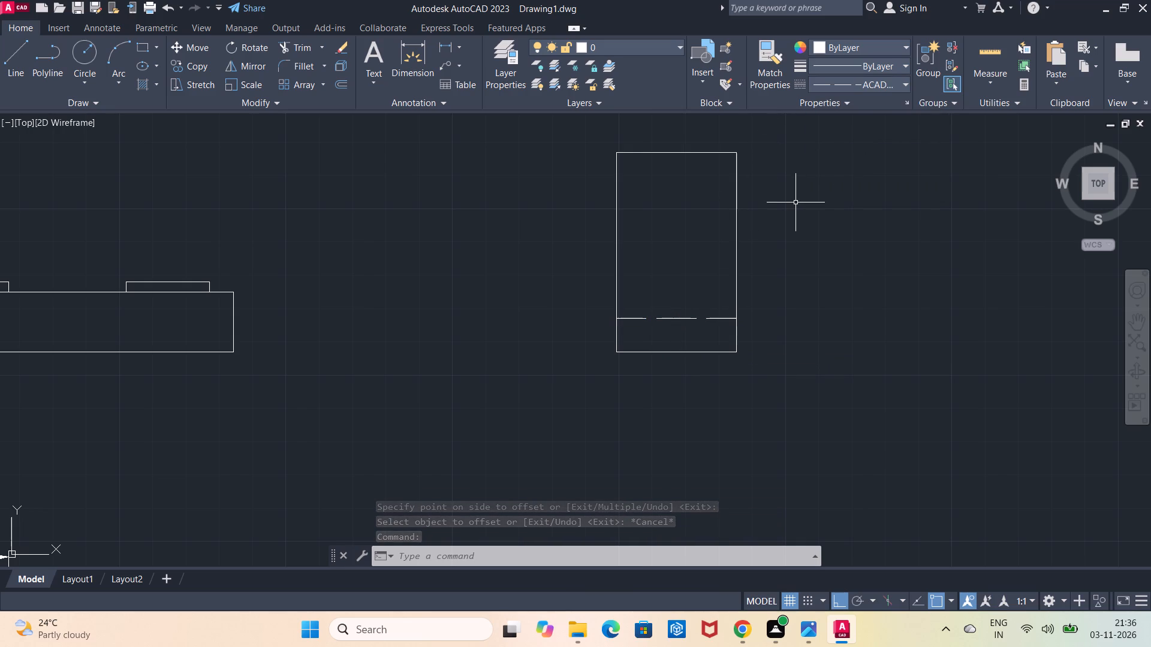
# Offset the side view's top edge 10 mm downward.
pyautogui.scroll(-1, 799, 143)
pyautogui.moveTo(799, 143); pyautogui.dragTo(799, 144, button='middle')
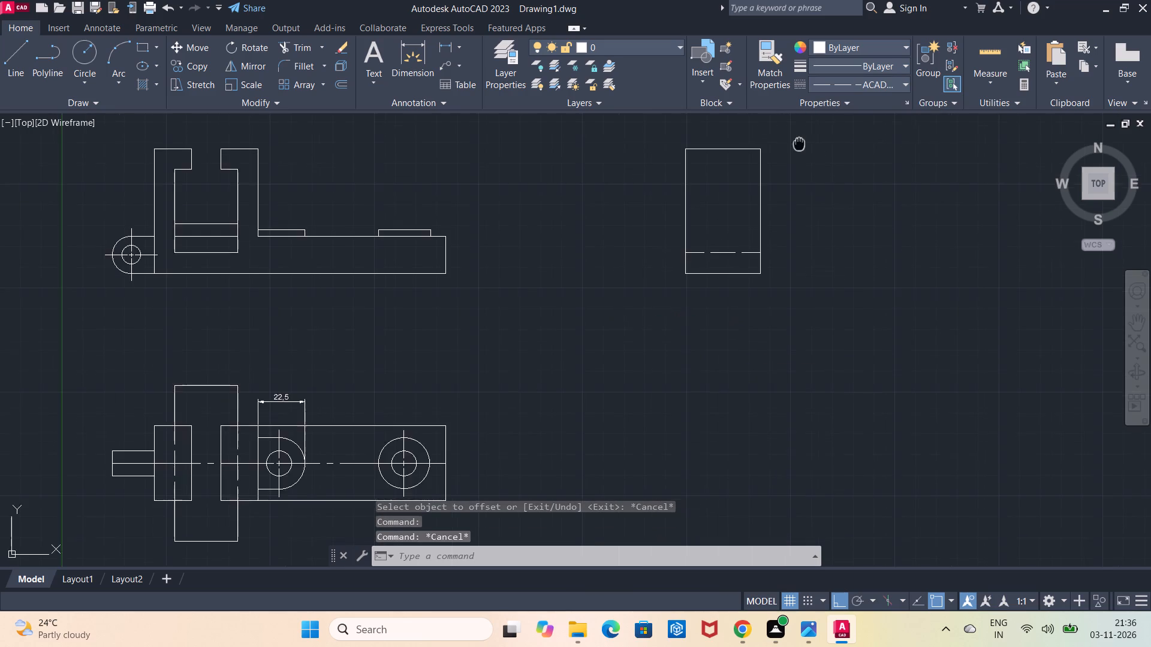
pyautogui.moveTo(799, 144); pyautogui.dragTo(799, 208, button='middle')
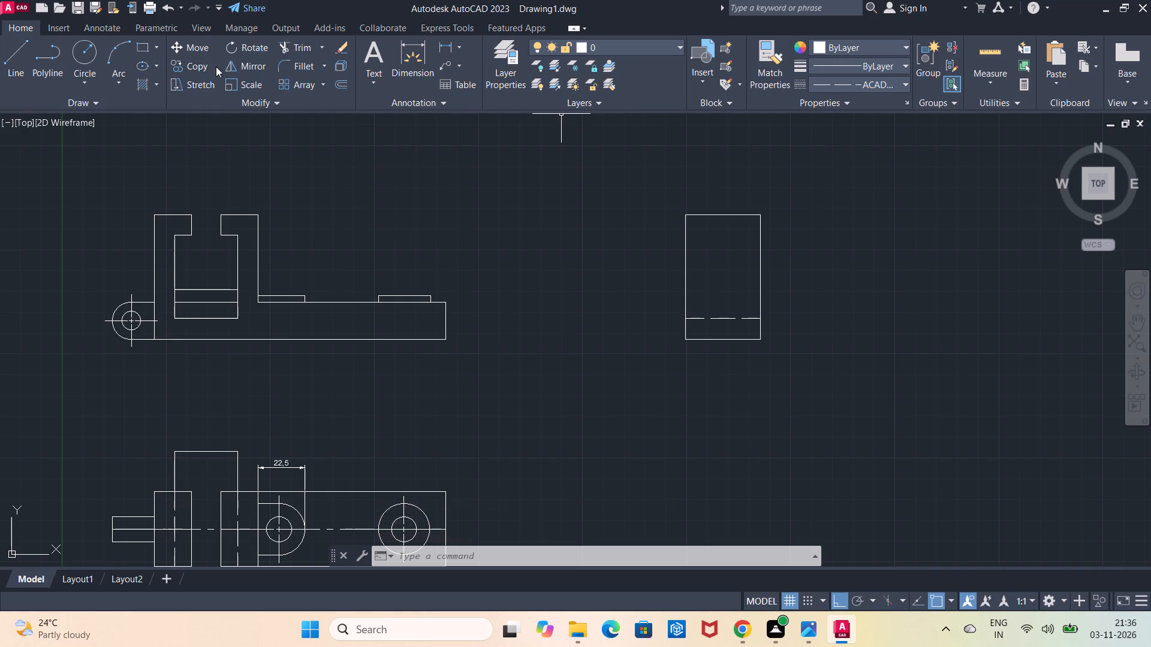
pyautogui.click(340, 85)
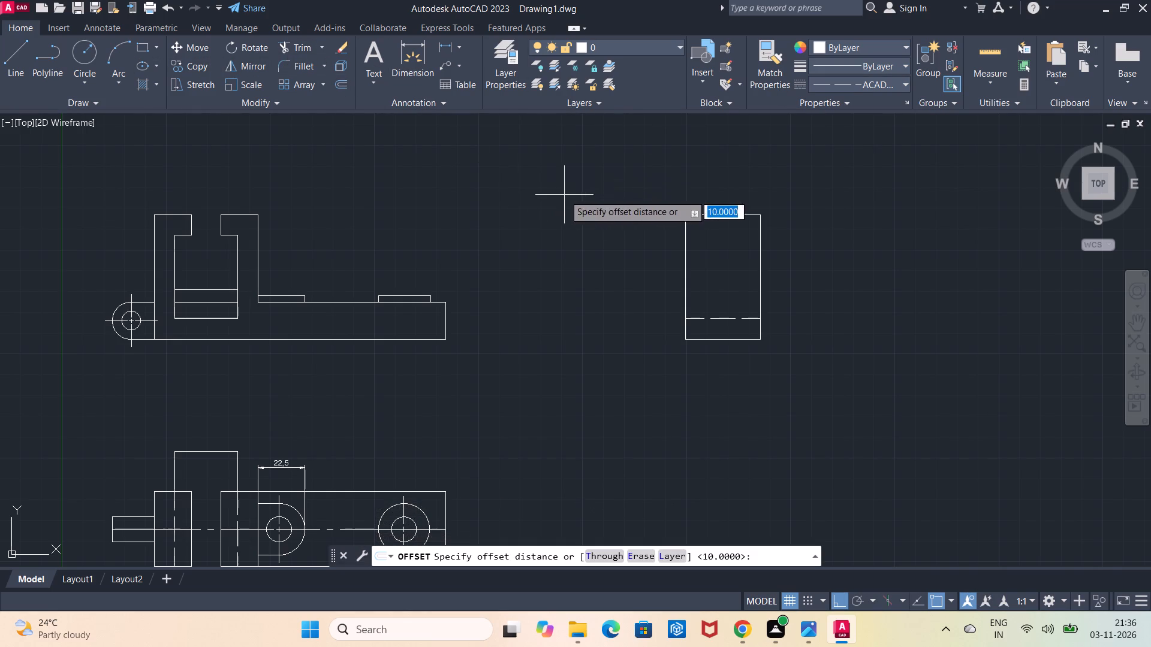
pyautogui.click(722, 217)
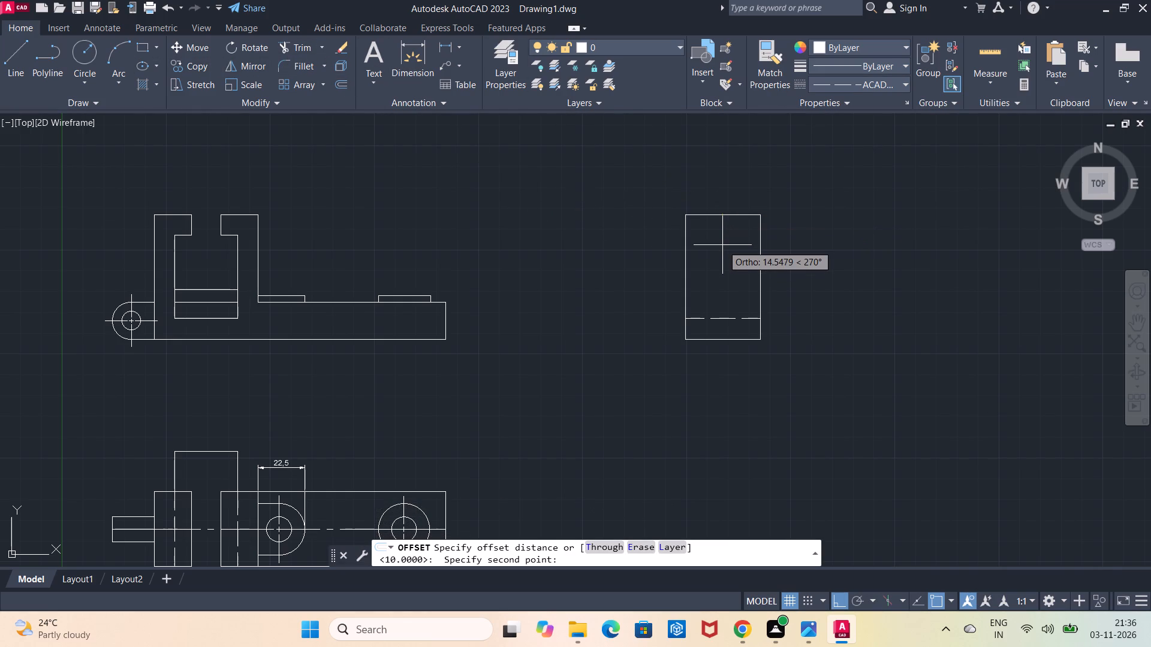
pyautogui.write('10')
pyautogui.press('Return')
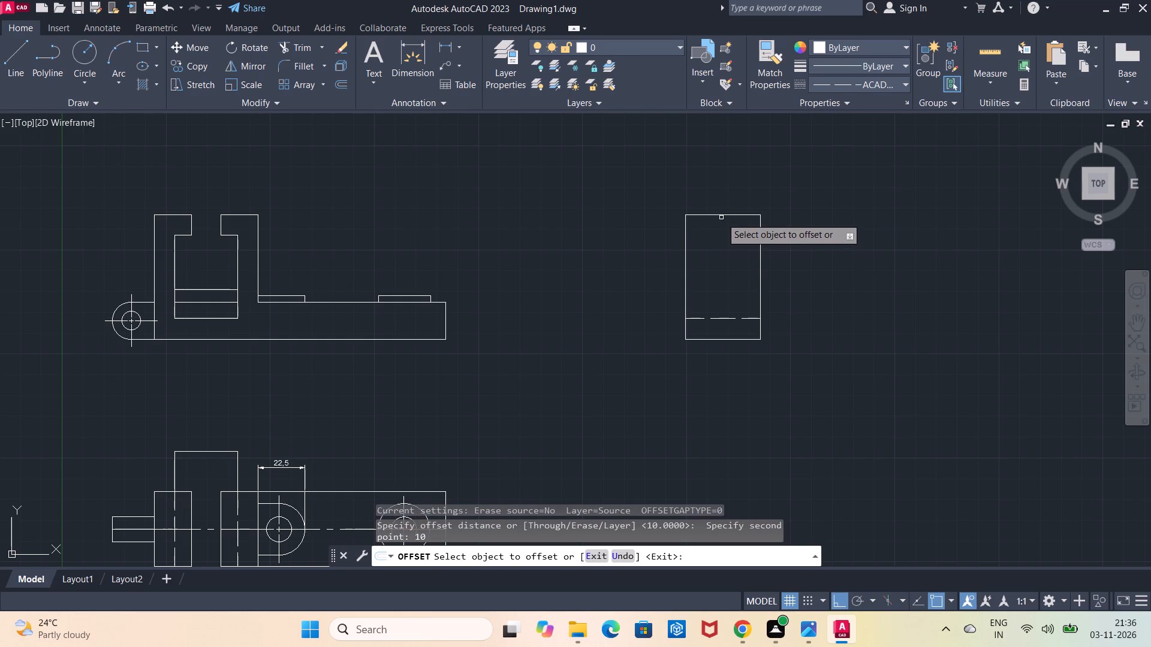
pyautogui.click(721, 214)
pyautogui.click(721, 240)
pyautogui.press('Escape')
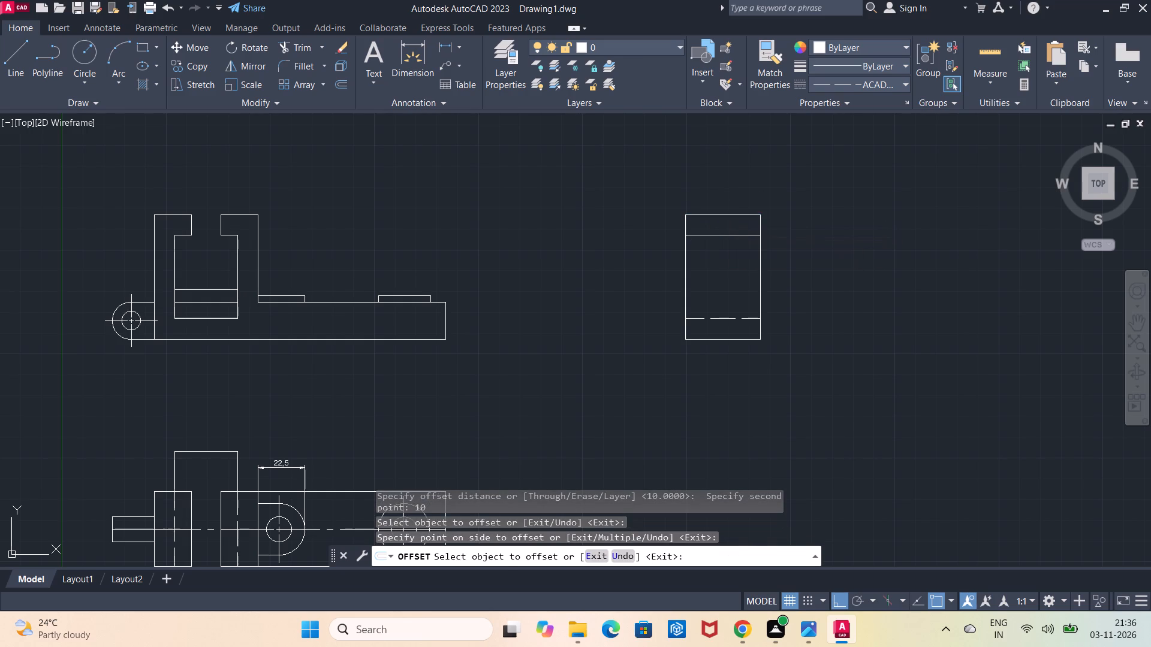
# Change the line 10 mm below the side view's top edge to the ACAD_ISO02W100 linetype.
pyautogui.click(724, 235)
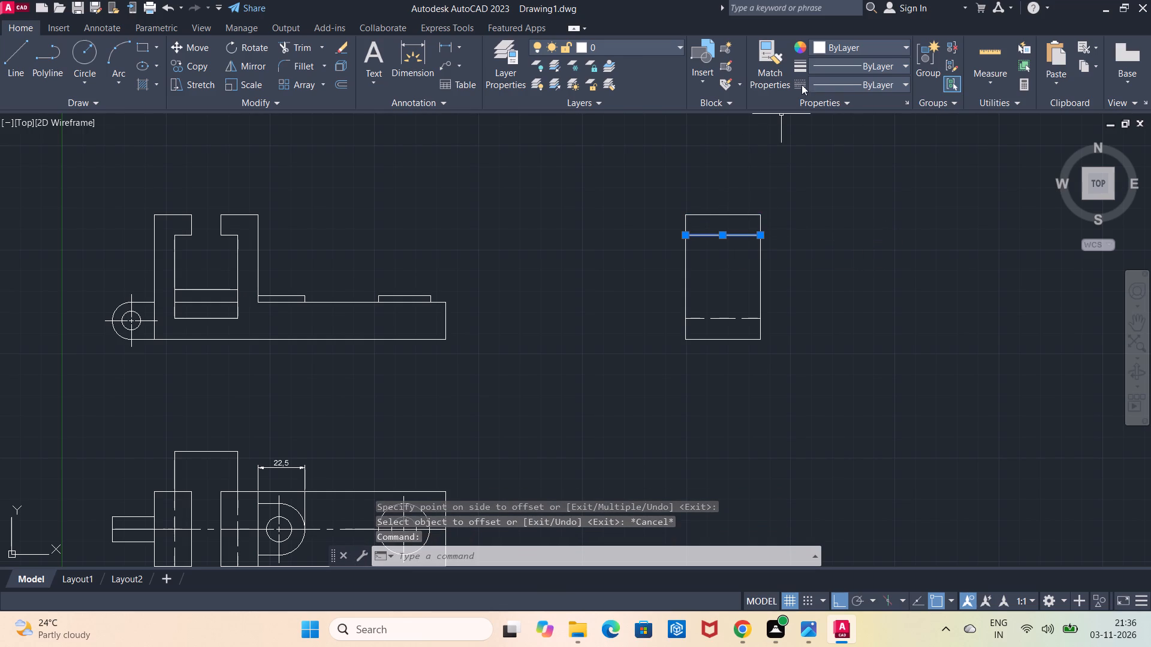
pyautogui.click(864, 78)
pyautogui.click(855, 131)
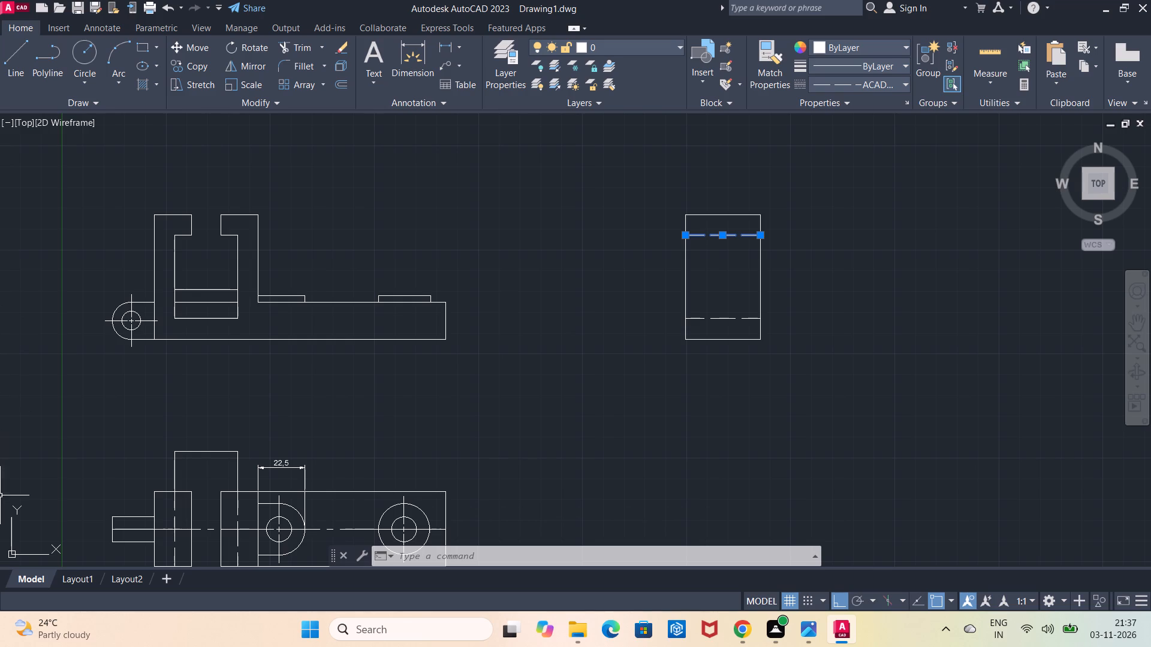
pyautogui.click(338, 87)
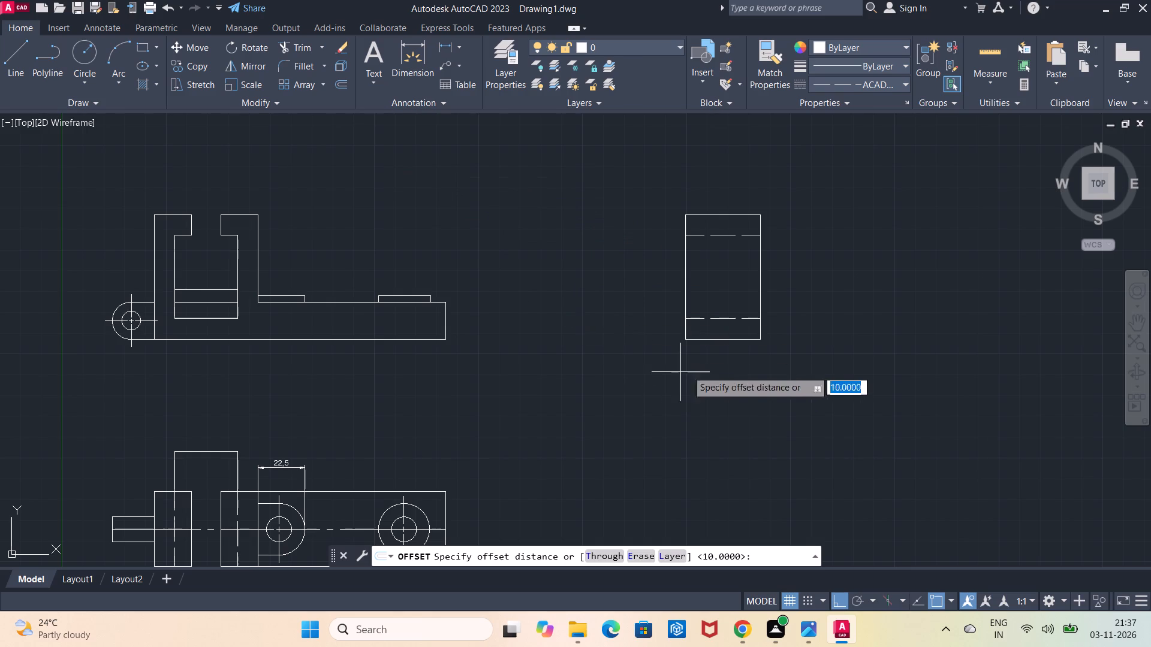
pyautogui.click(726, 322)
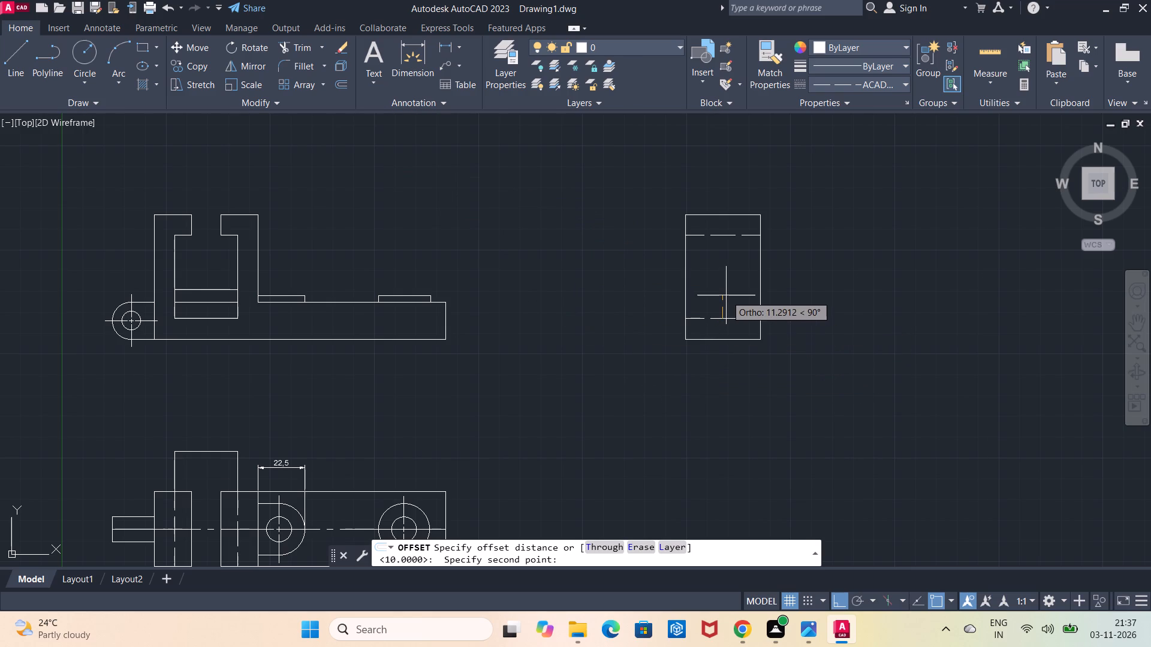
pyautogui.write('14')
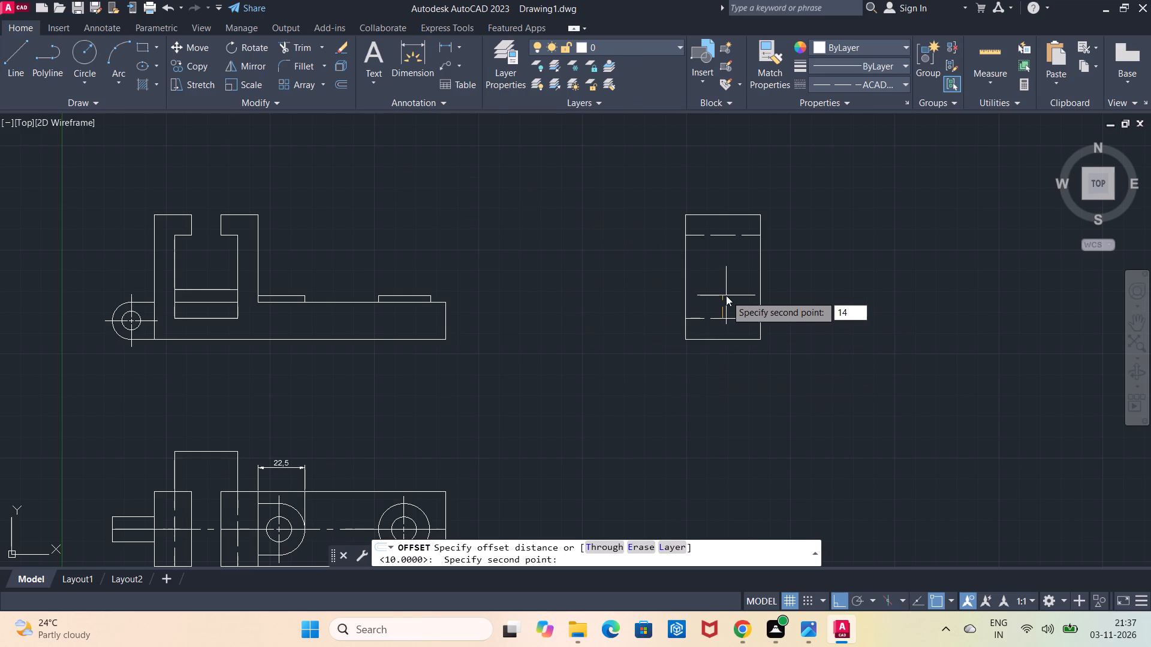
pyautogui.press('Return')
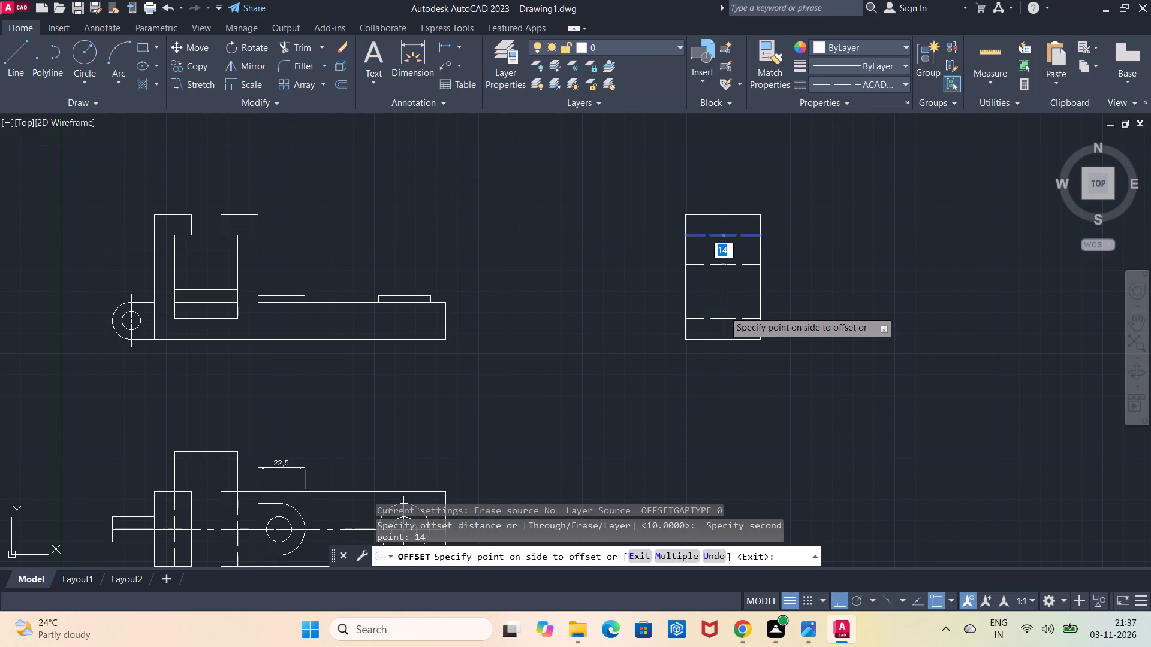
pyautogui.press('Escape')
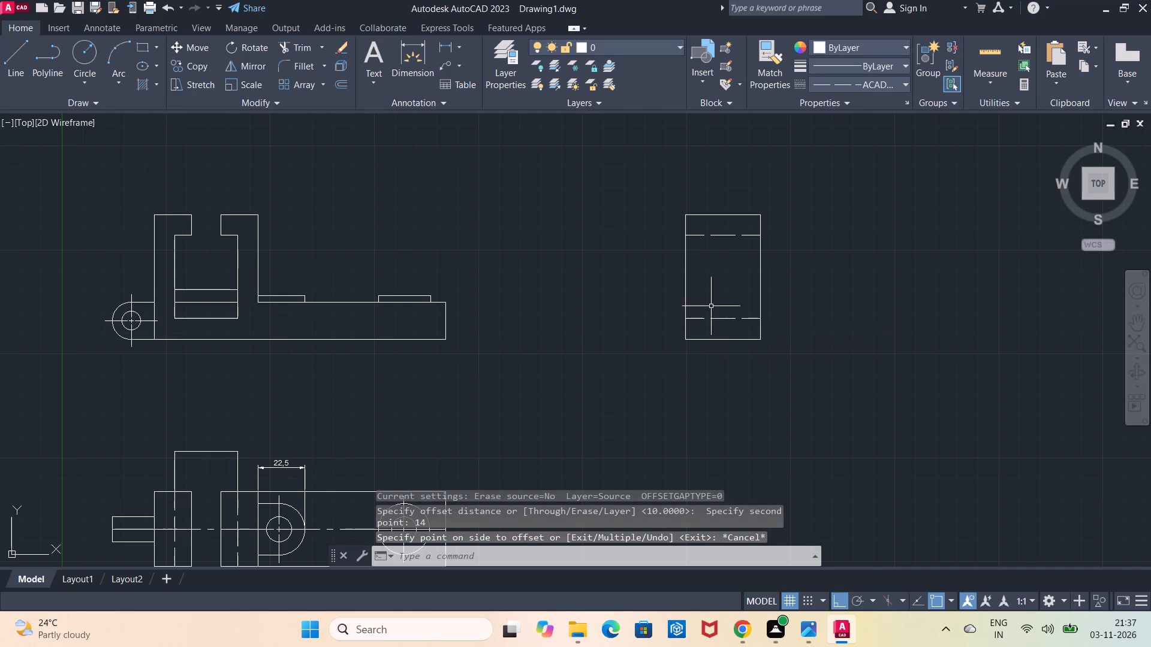
# Offset the side view's lower hidden line 14 mm upward.
pyautogui.click(341, 85)
pyautogui.click(724, 320)
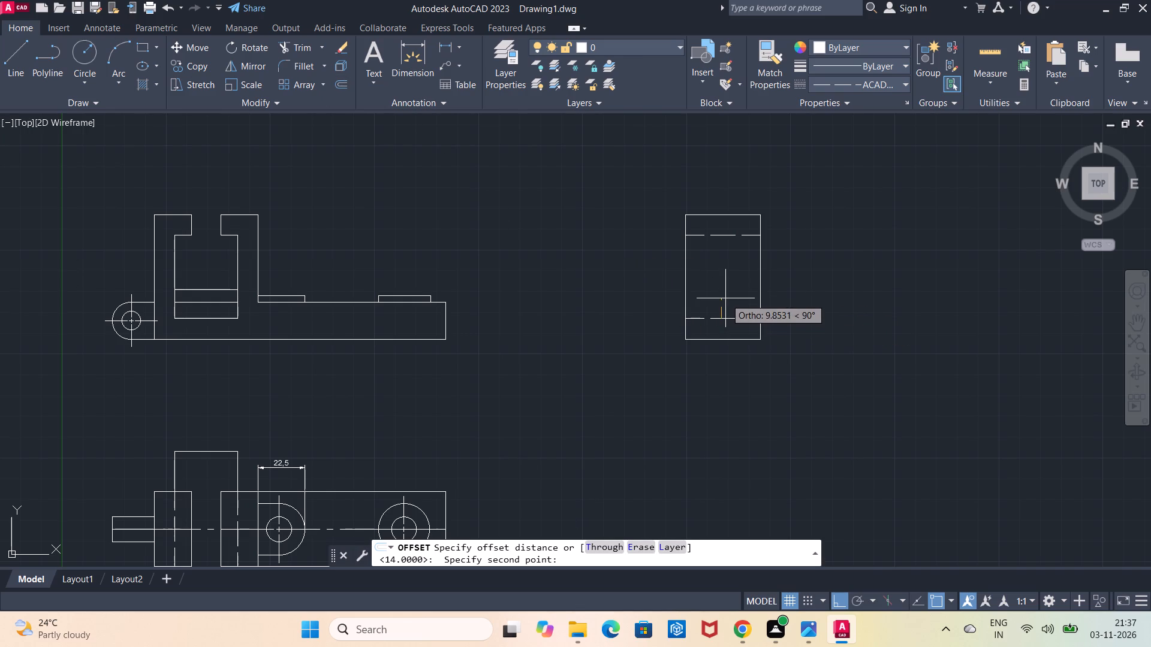
pyautogui.press('1')
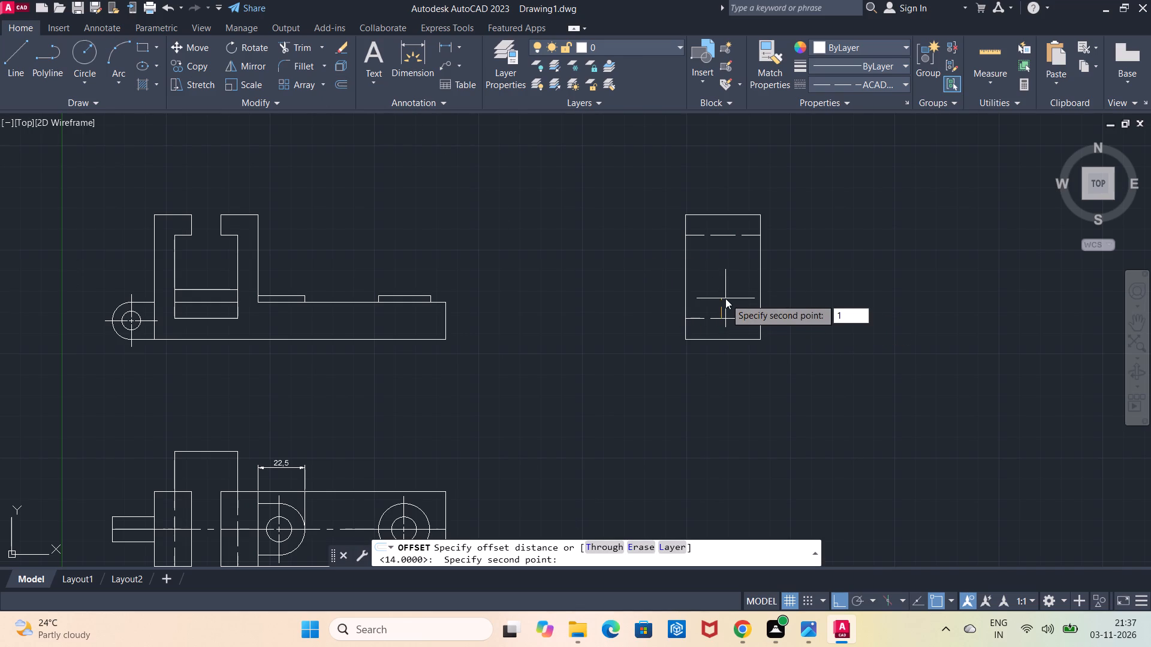
pyautogui.press('4')
pyautogui.press('Return')
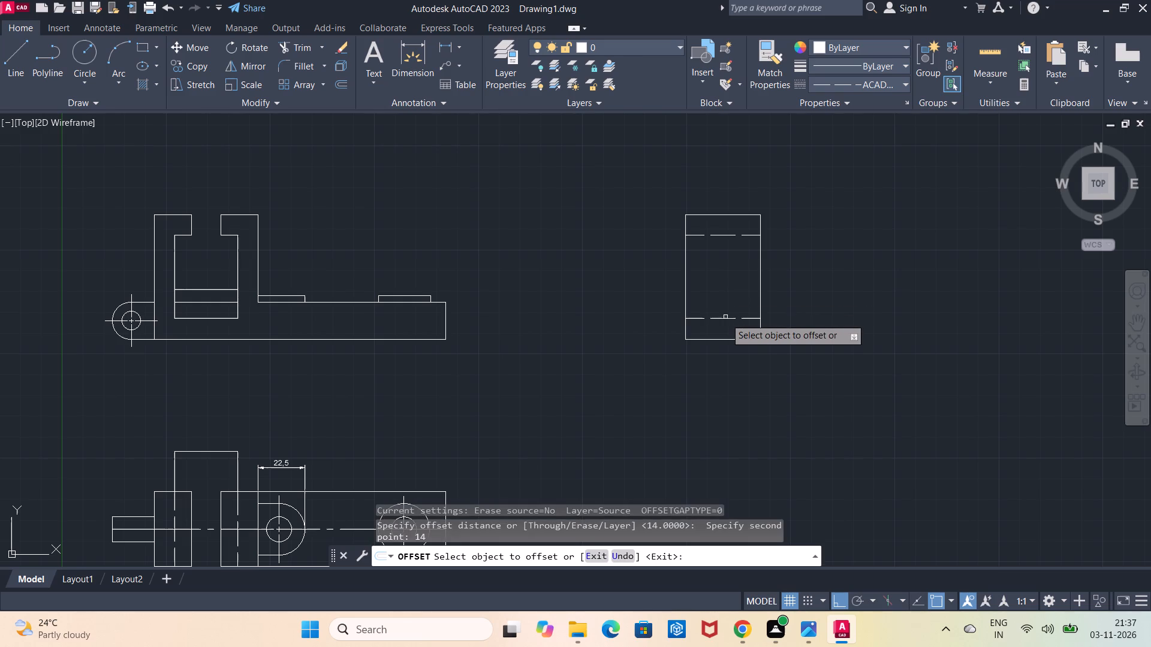
pyautogui.click(724, 319)
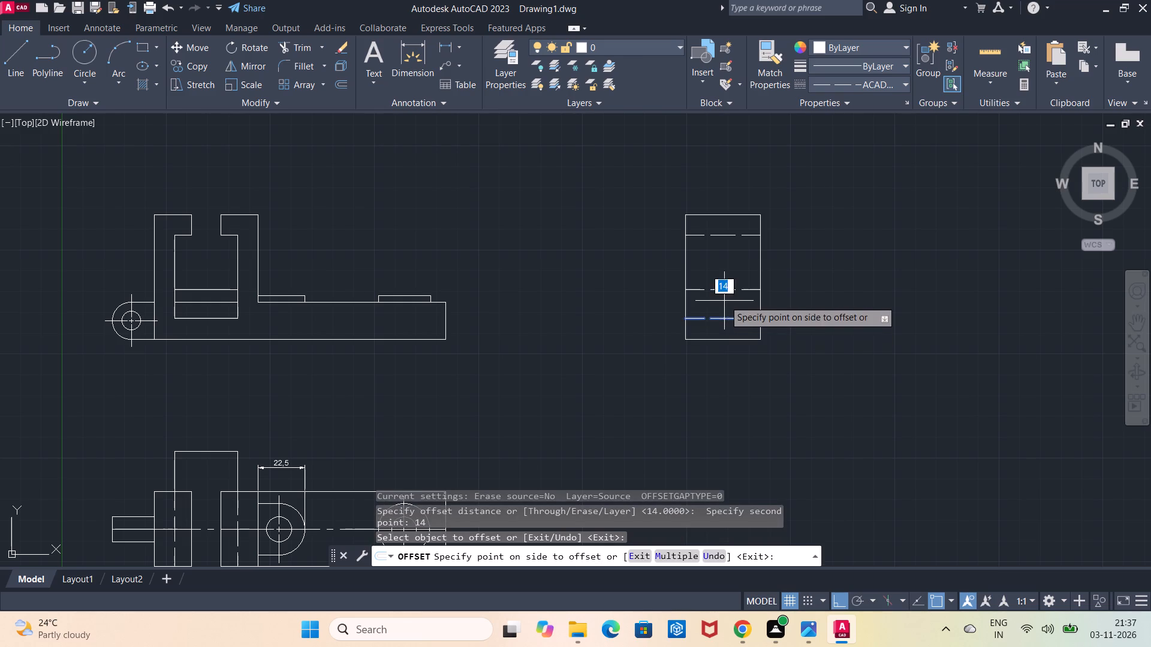
pyautogui.click(724, 299)
pyautogui.press('Escape')
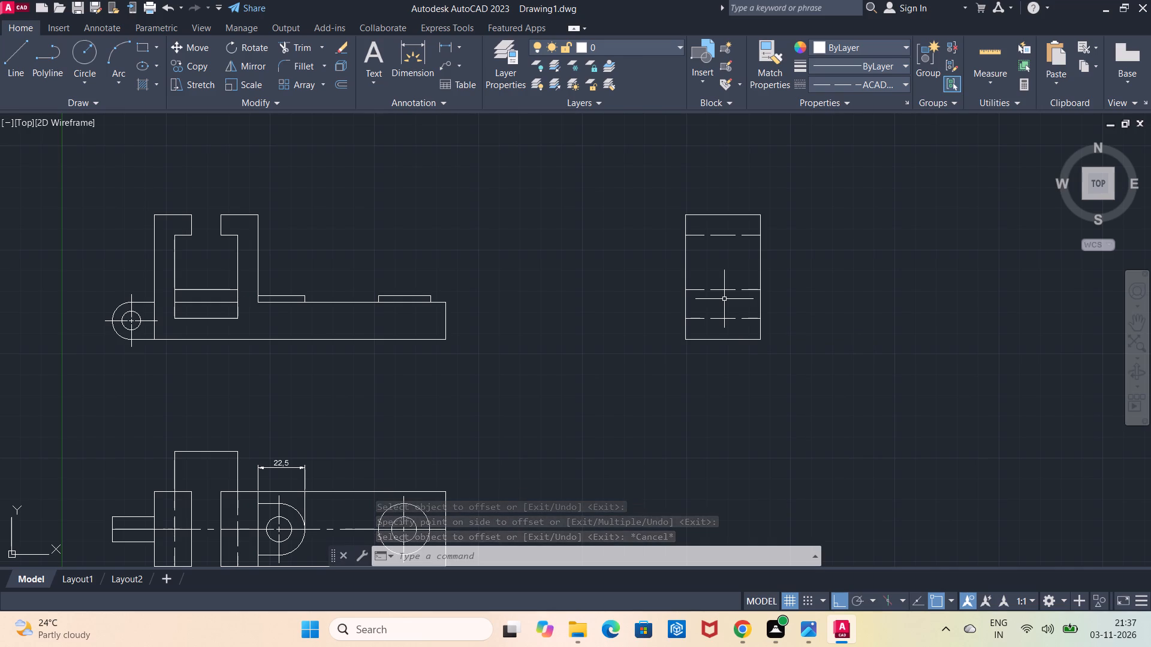
# Make ByLayer the current linetype and draw 19.5 mm horizontal lines outward from both ends of the side view's middle hidden line.
pyautogui.scroll(1, 724, 299)
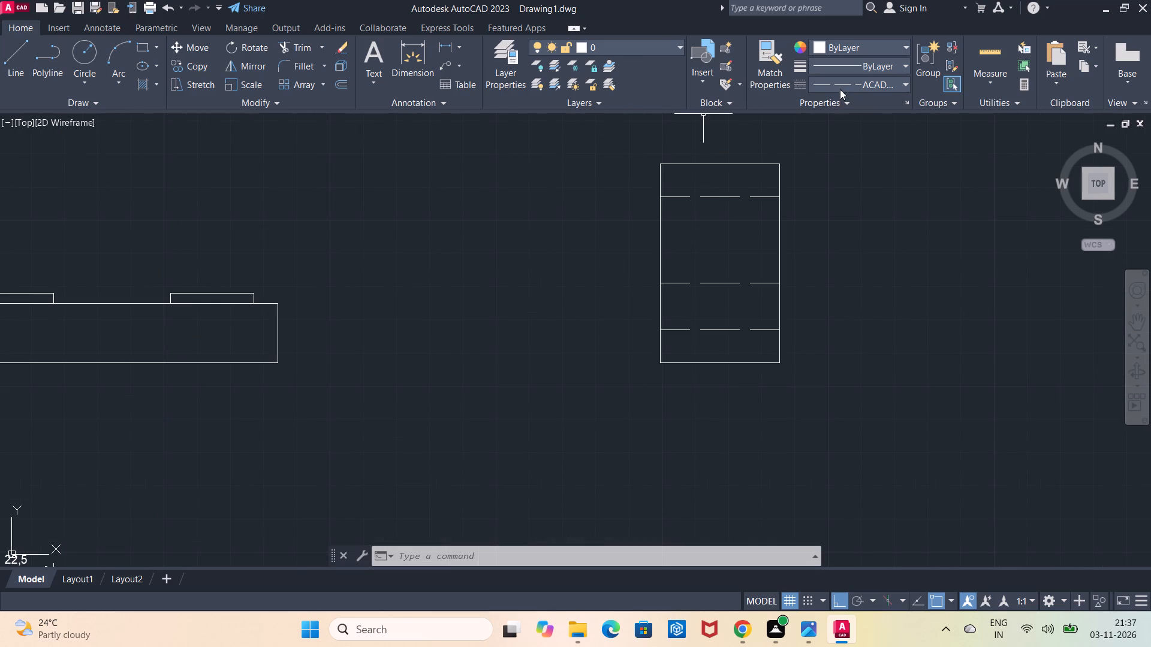
pyautogui.click(840, 87)
pyautogui.click(842, 100)
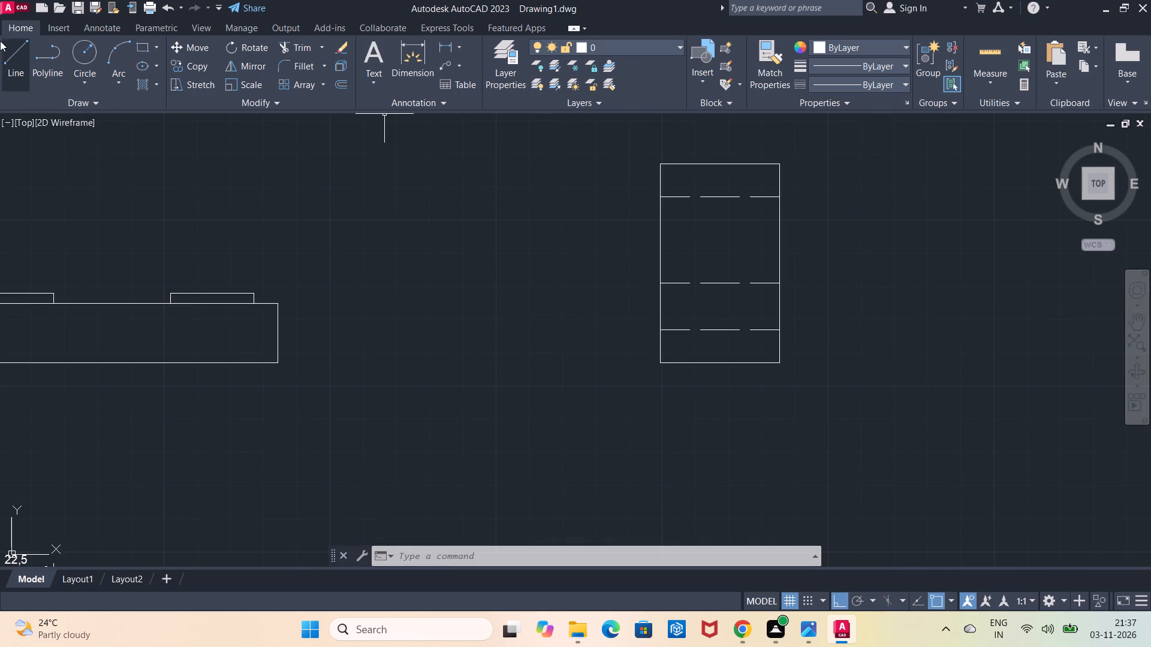
pyautogui.click(10, 55)
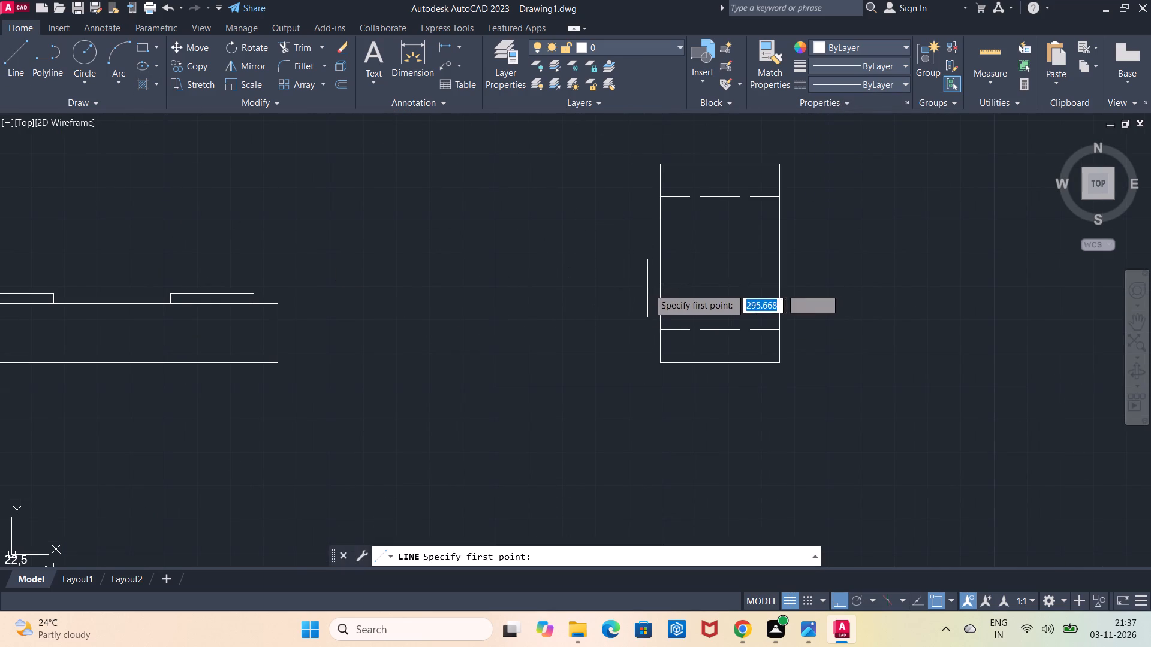
pyautogui.click(658, 285)
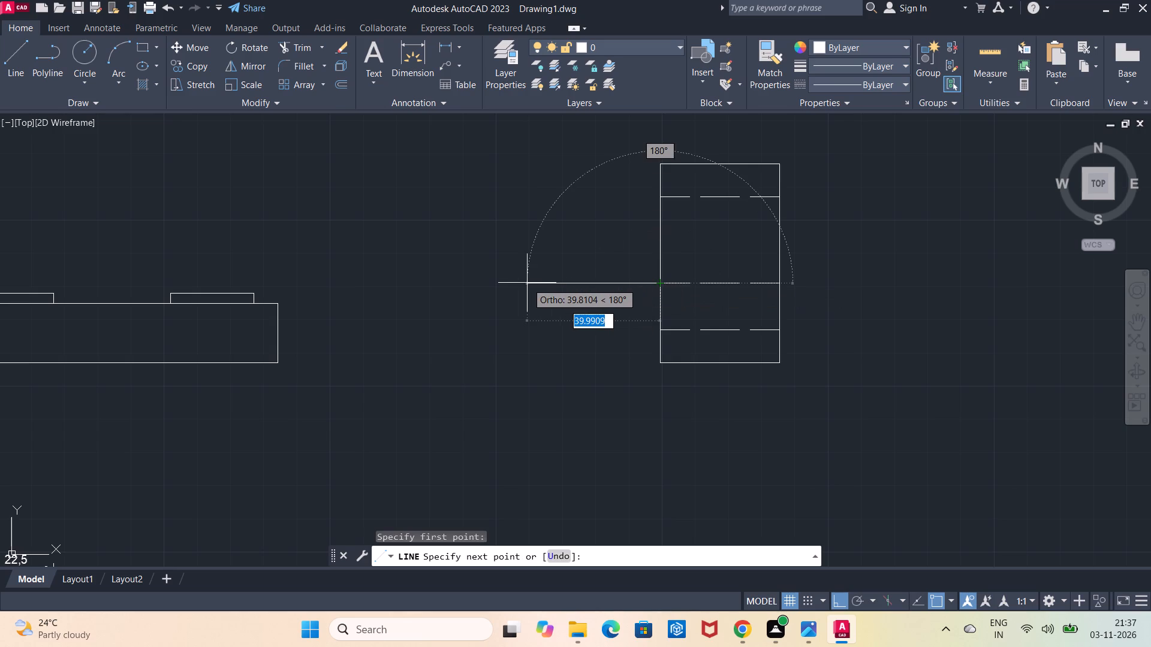
pyautogui.write('19.5')
pyautogui.press('Return')
pyautogui.press('Escape')
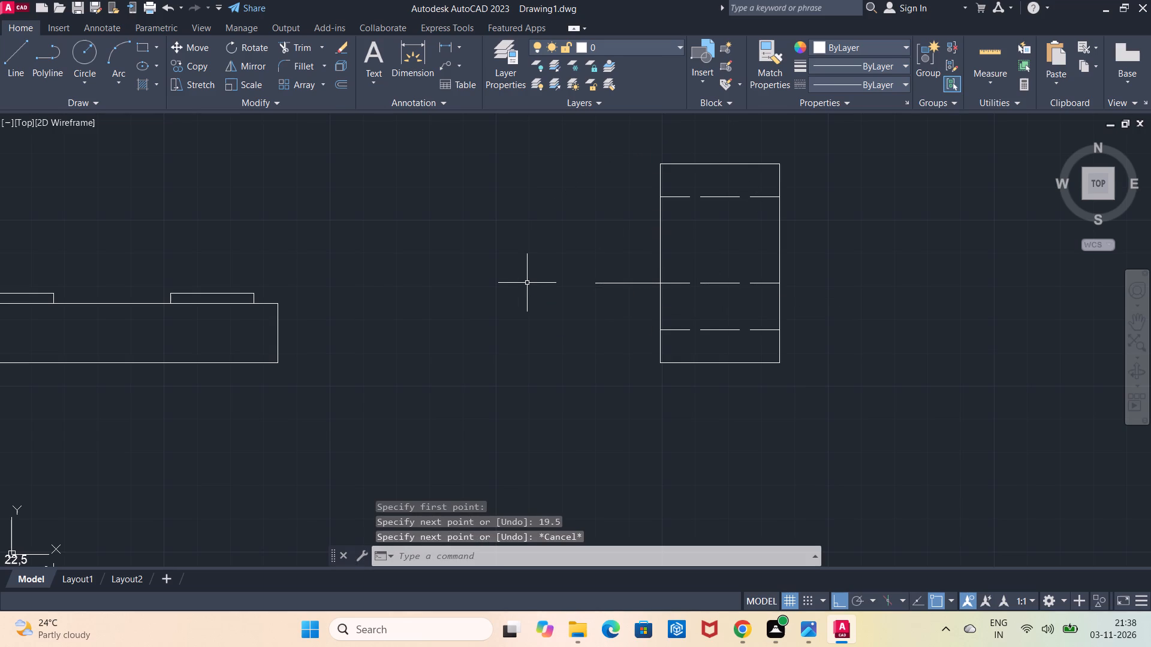
pyautogui.click(7, 59)
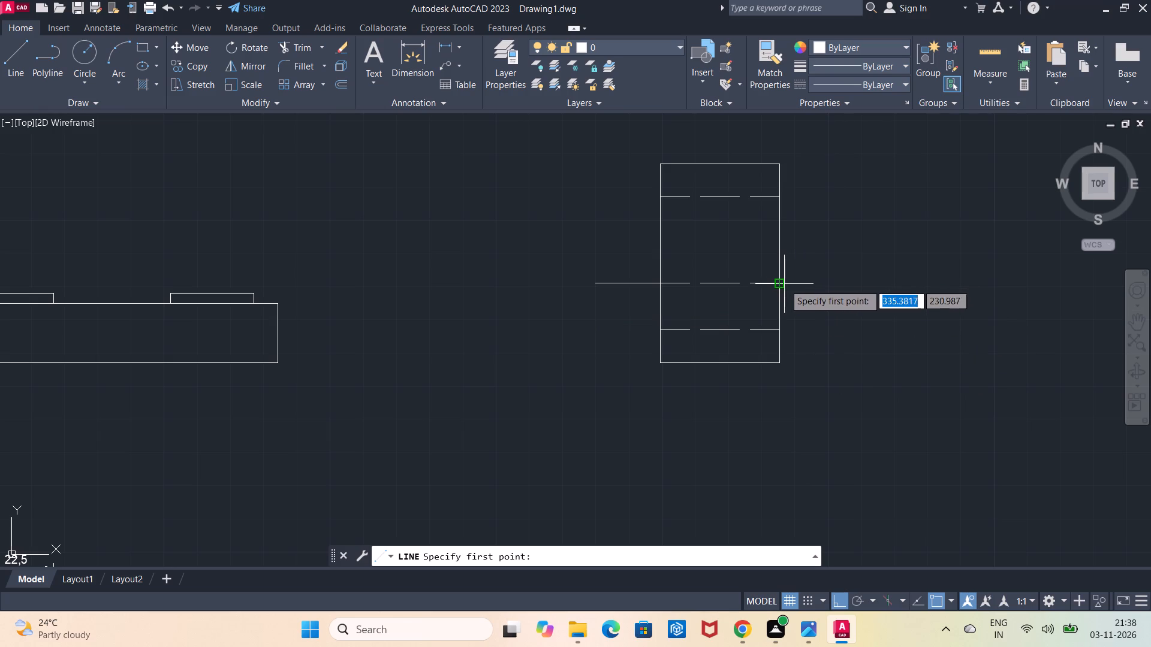
pyautogui.click(784, 284)
pyautogui.write('19.5')
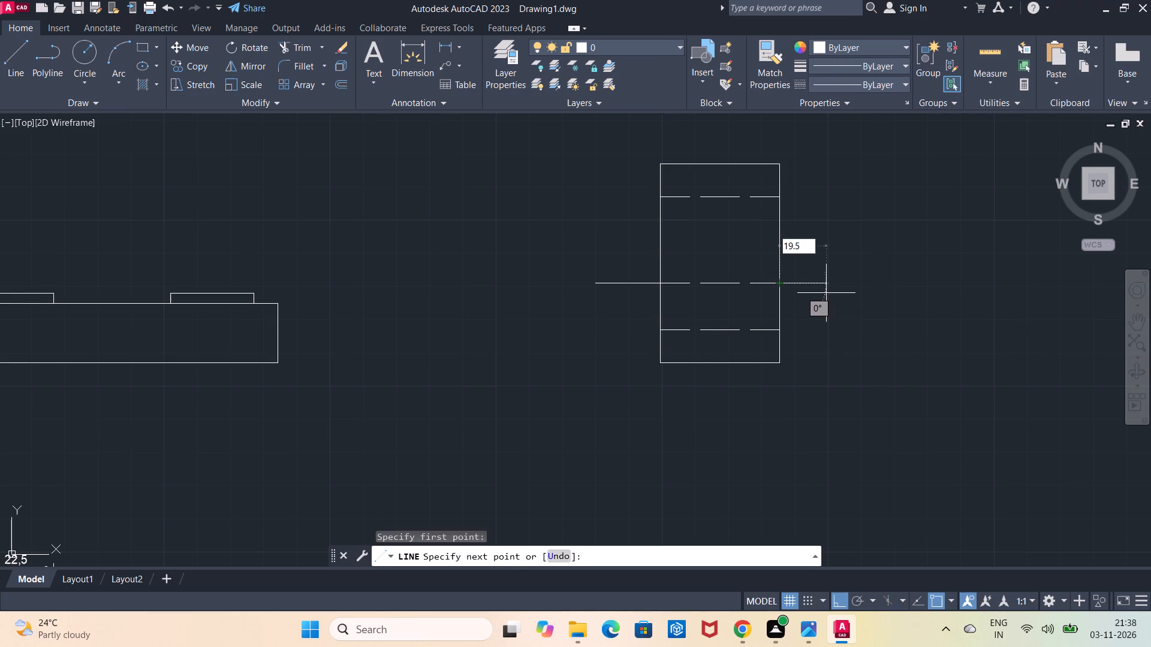
pyautogui.press('Return')
pyautogui.press('Escape')
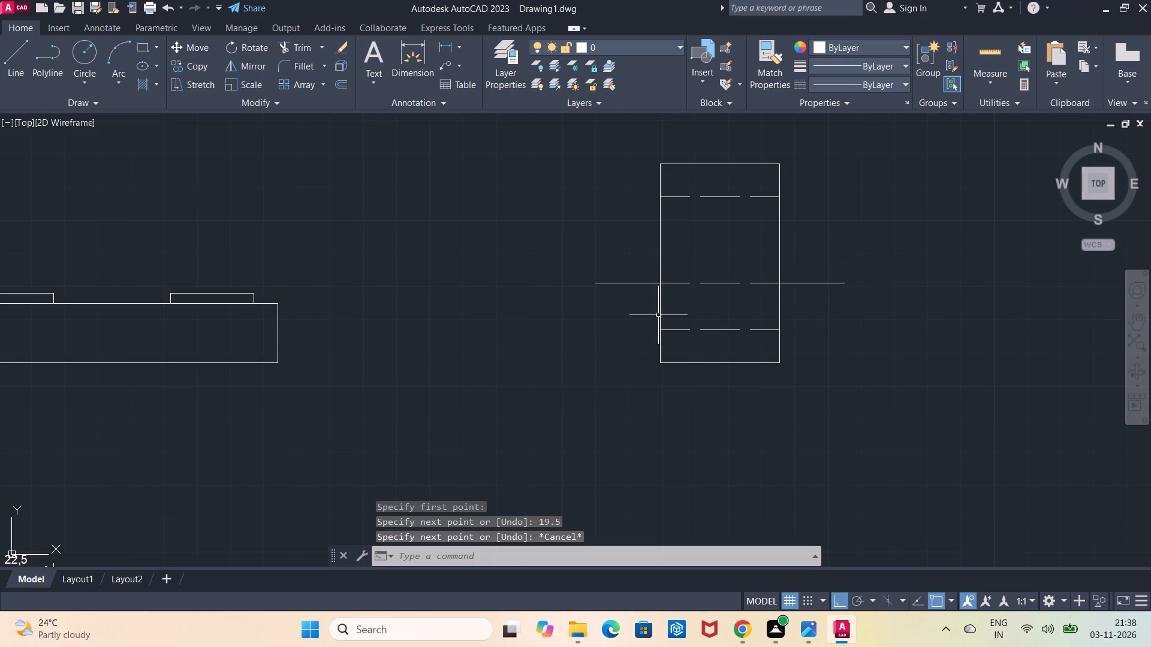
# Draw a 6 mm vertical line downward from the outer end of each 19.5 mm line in the side view.
pyautogui.click(19, 74)
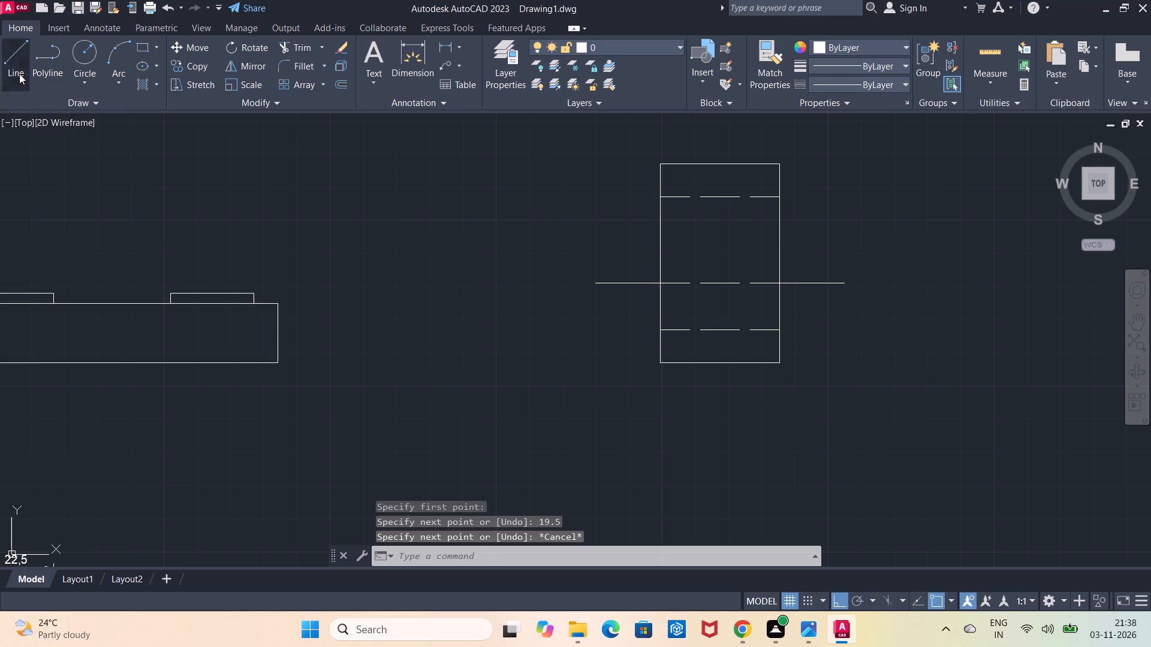
pyautogui.click(598, 287)
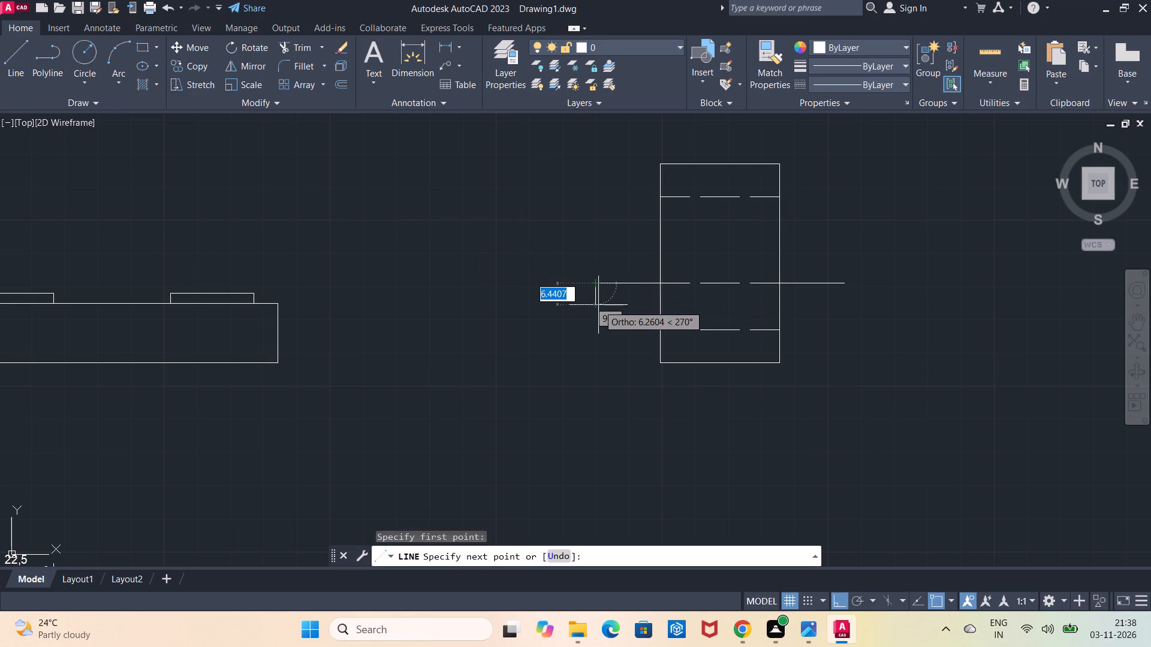
pyautogui.press('6')
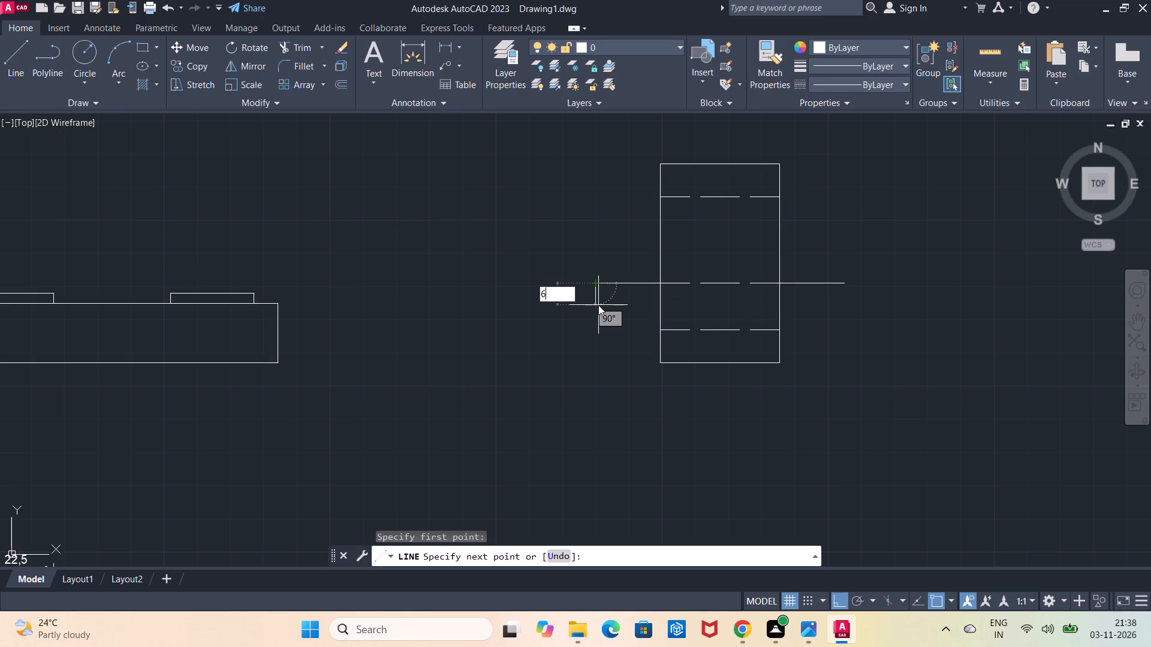
pyautogui.press('Return')
pyautogui.press('Escape')
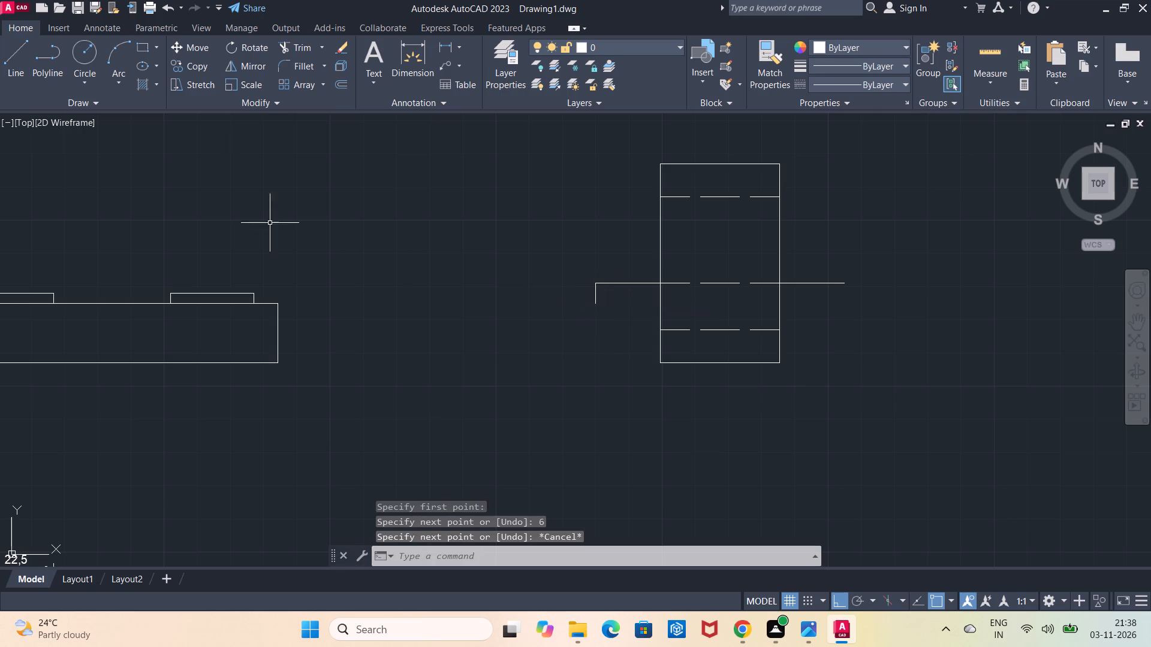
pyautogui.click(17, 84)
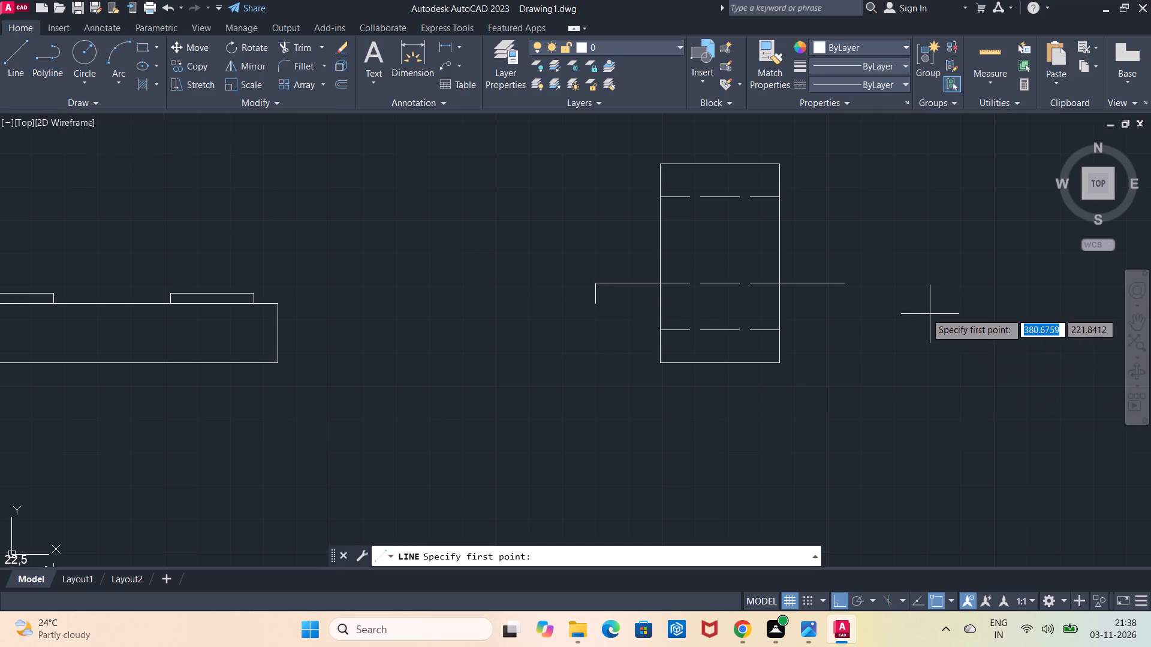
pyautogui.click(845, 288)
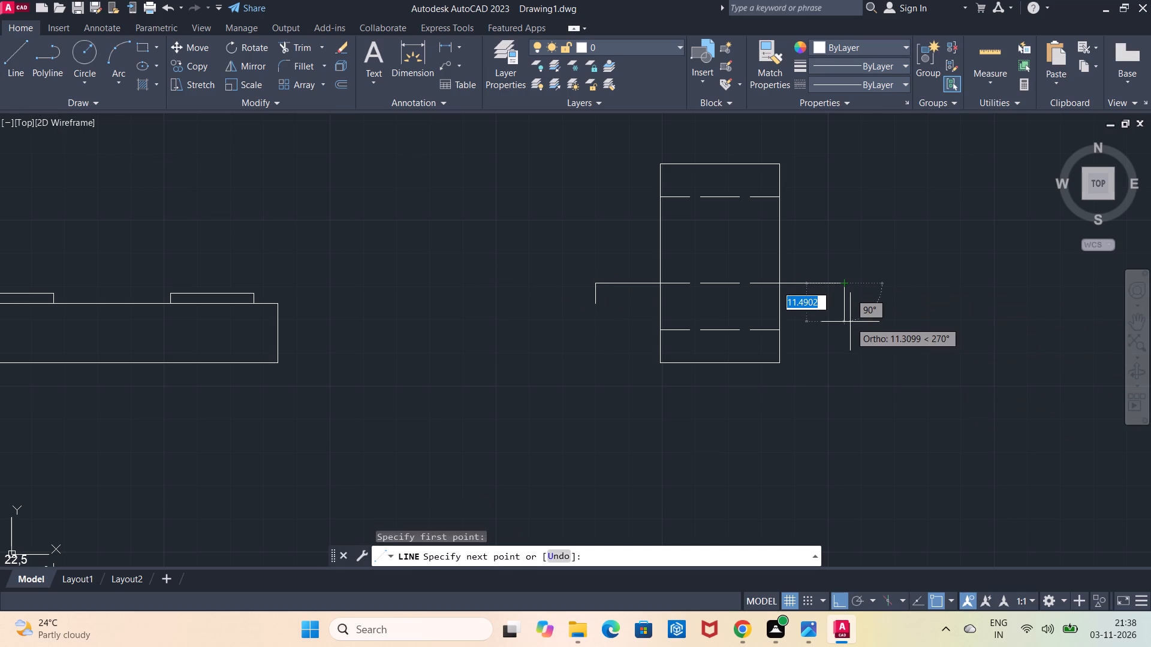
pyautogui.press('6')
pyautogui.press('Return')
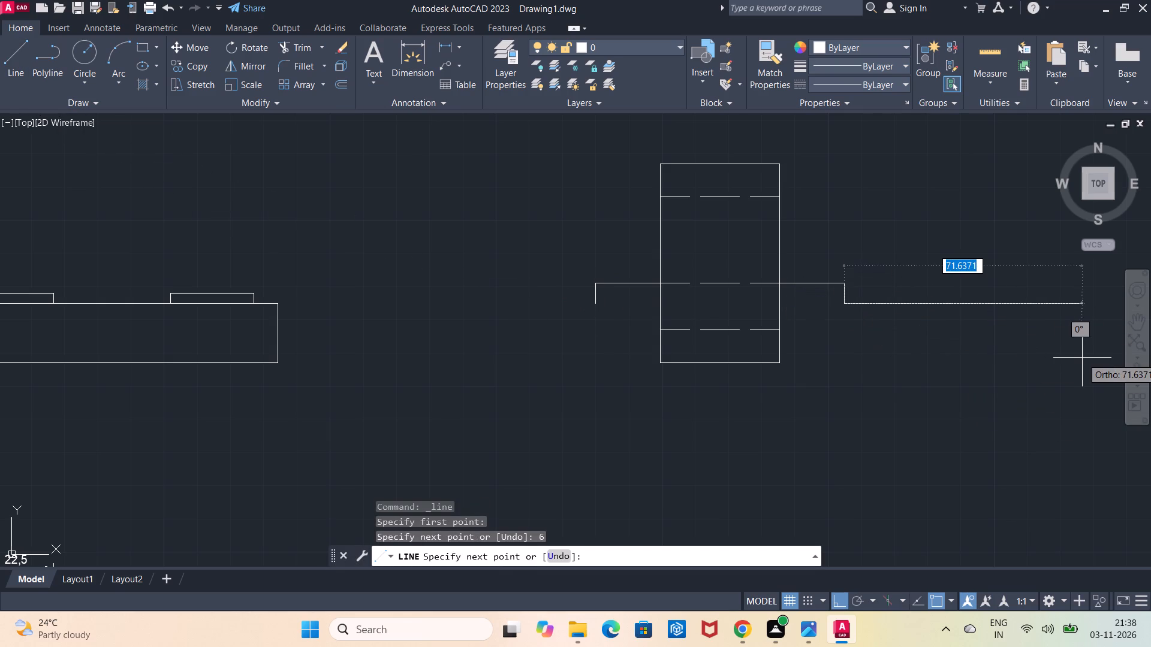
pyautogui.press('Escape')
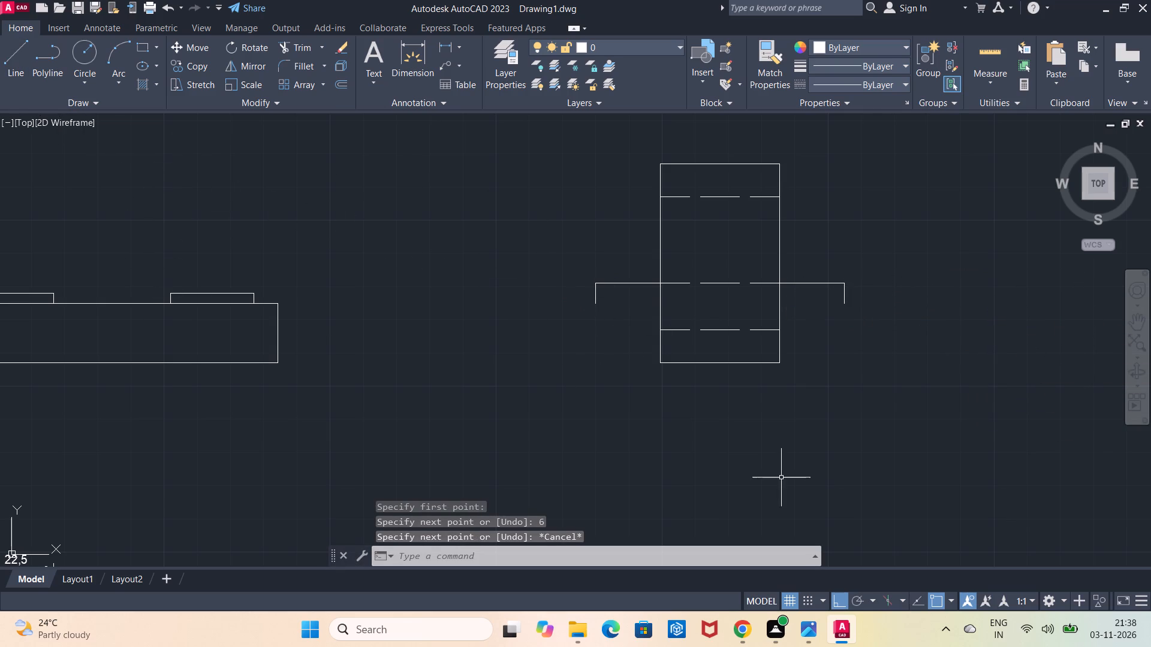
# With ortho mode off, draw sloped lines from the lower ends of both 6 mm lines to the ends of the side view's lowest hidden line.
pyautogui.click(840, 590)
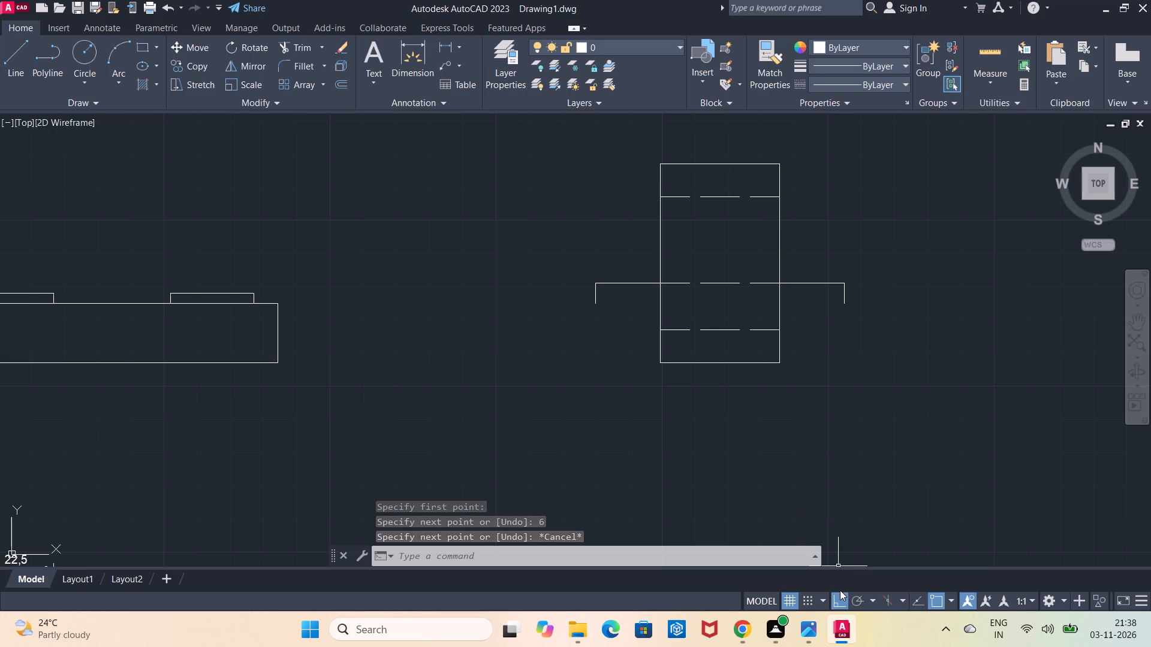
pyautogui.click(840, 594)
pyautogui.click(14, 77)
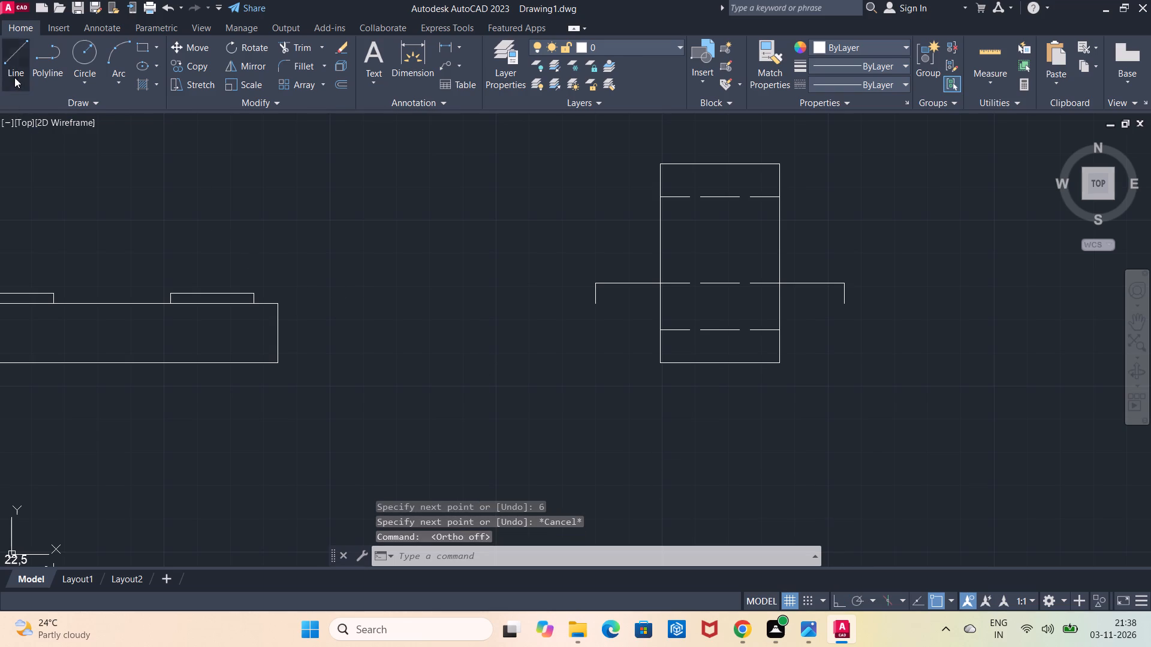
pyautogui.click(598, 307)
pyautogui.click(661, 330)
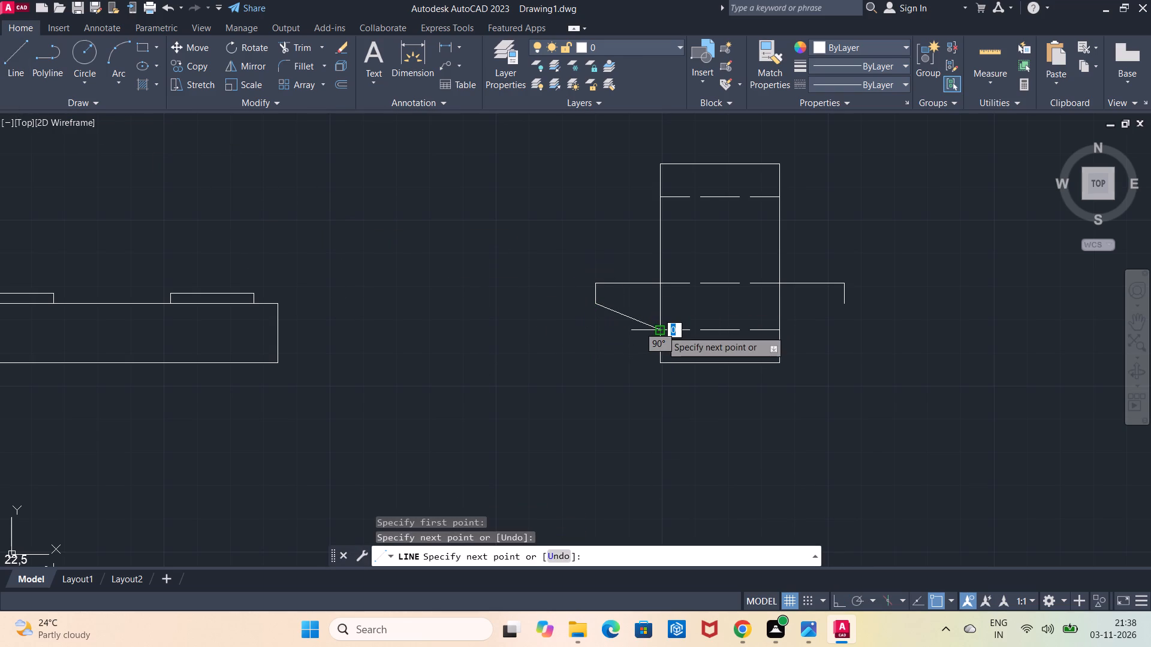
pyautogui.press('Escape')
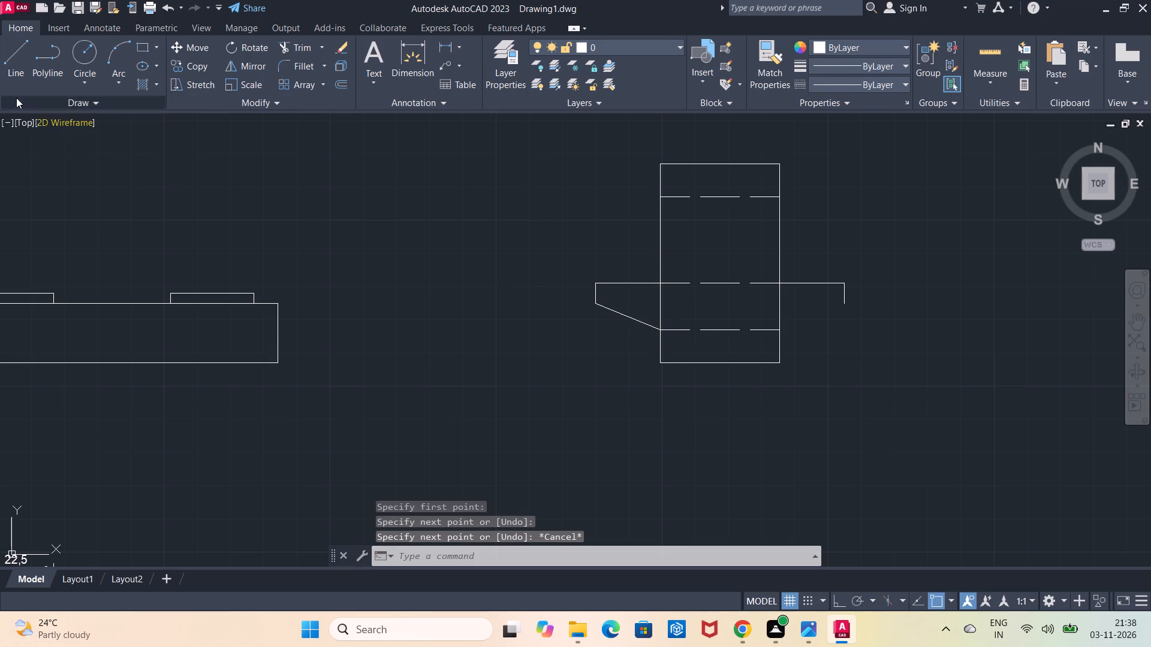
pyautogui.click(13, 58)
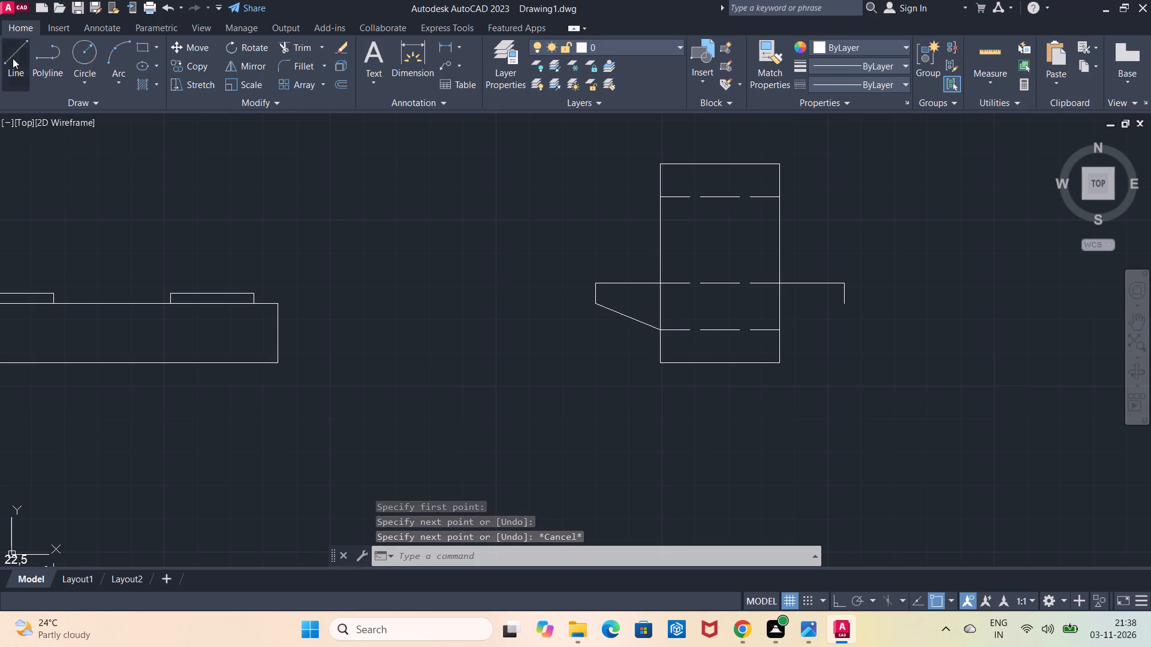
pyautogui.click(846, 308)
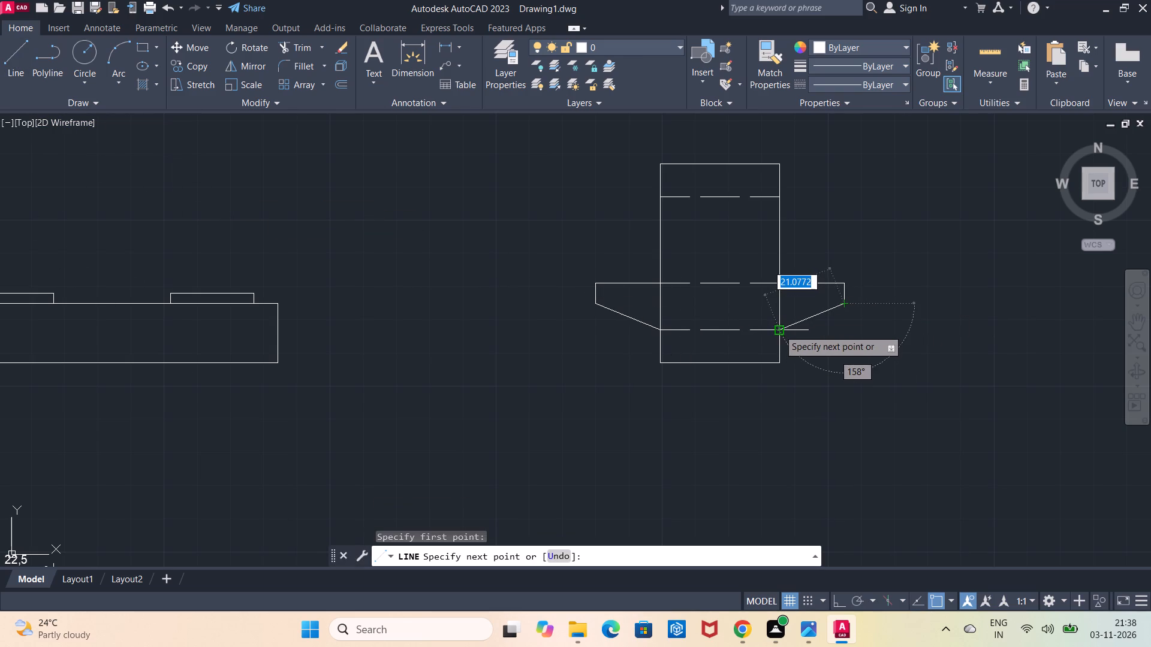
pyautogui.click(779, 329)
pyautogui.press('Escape')
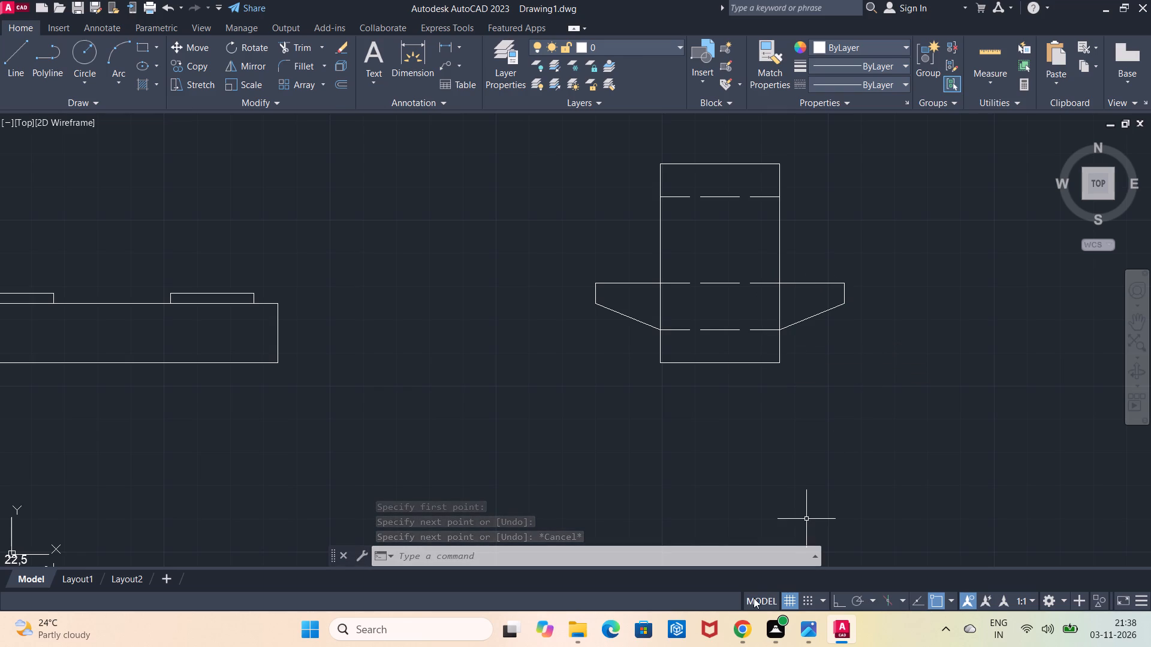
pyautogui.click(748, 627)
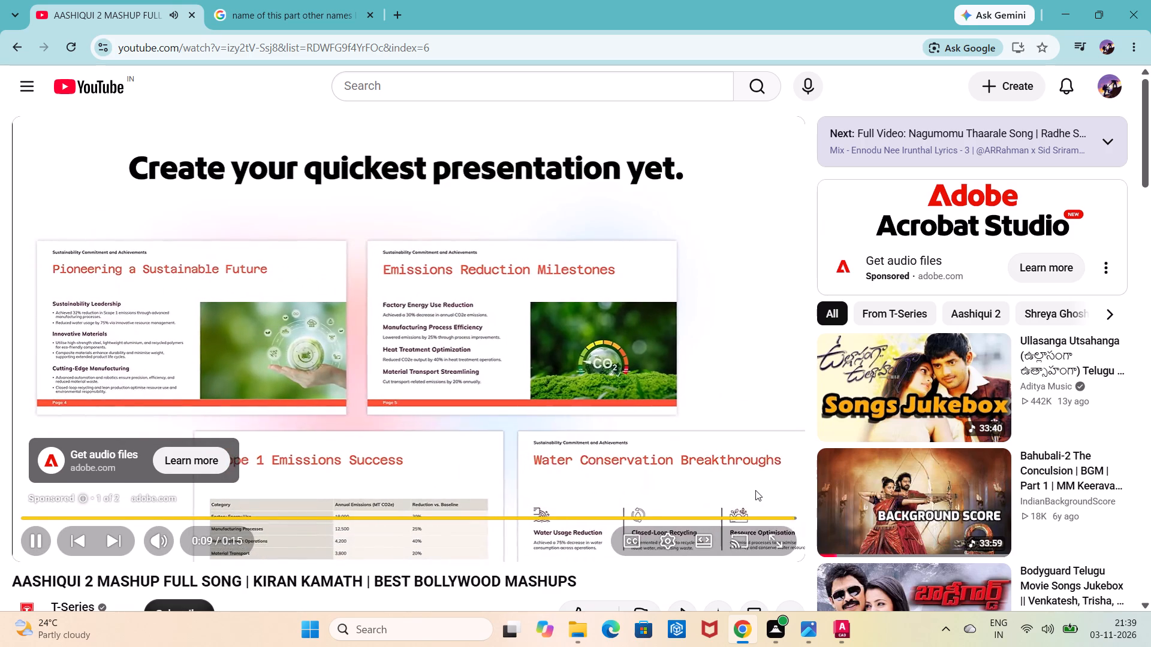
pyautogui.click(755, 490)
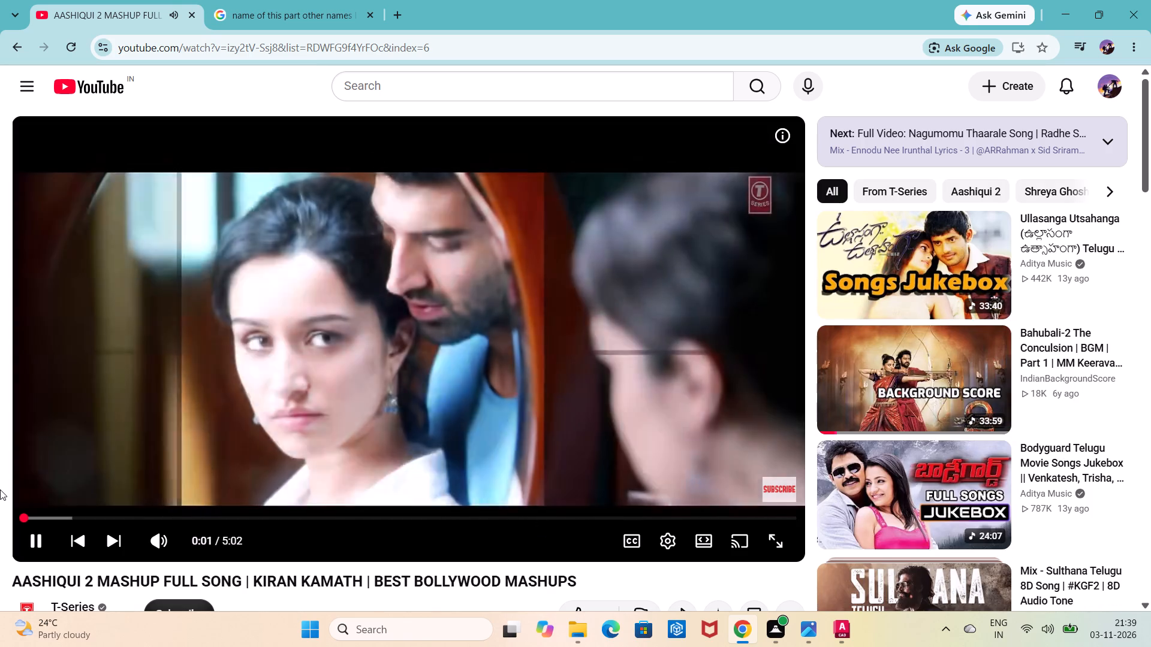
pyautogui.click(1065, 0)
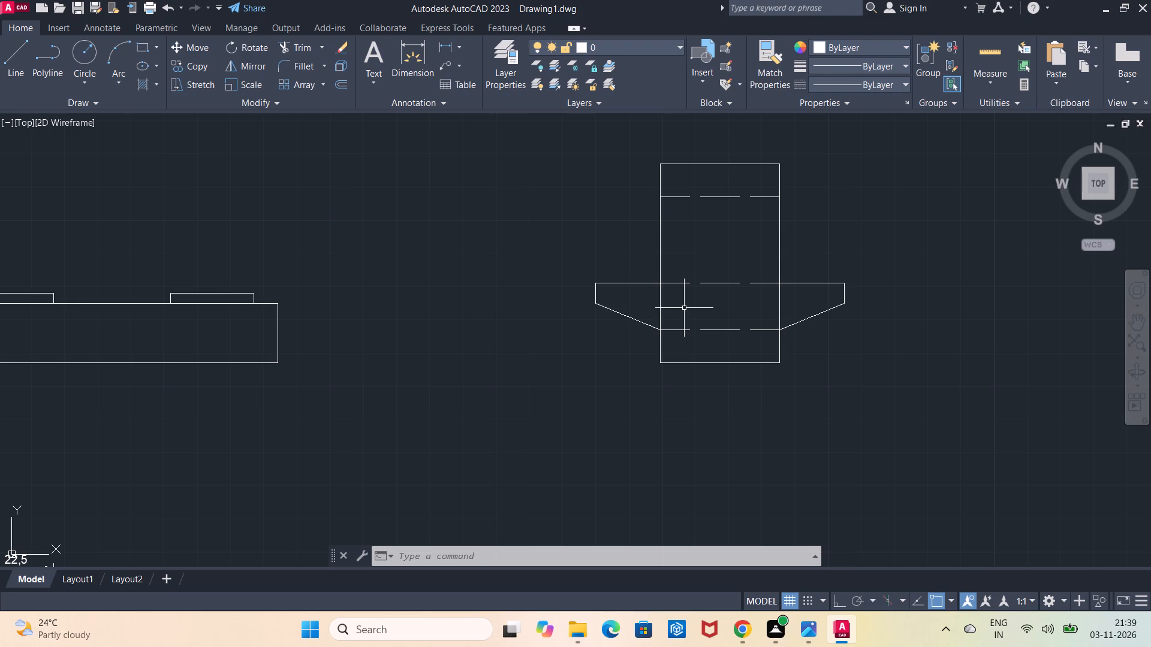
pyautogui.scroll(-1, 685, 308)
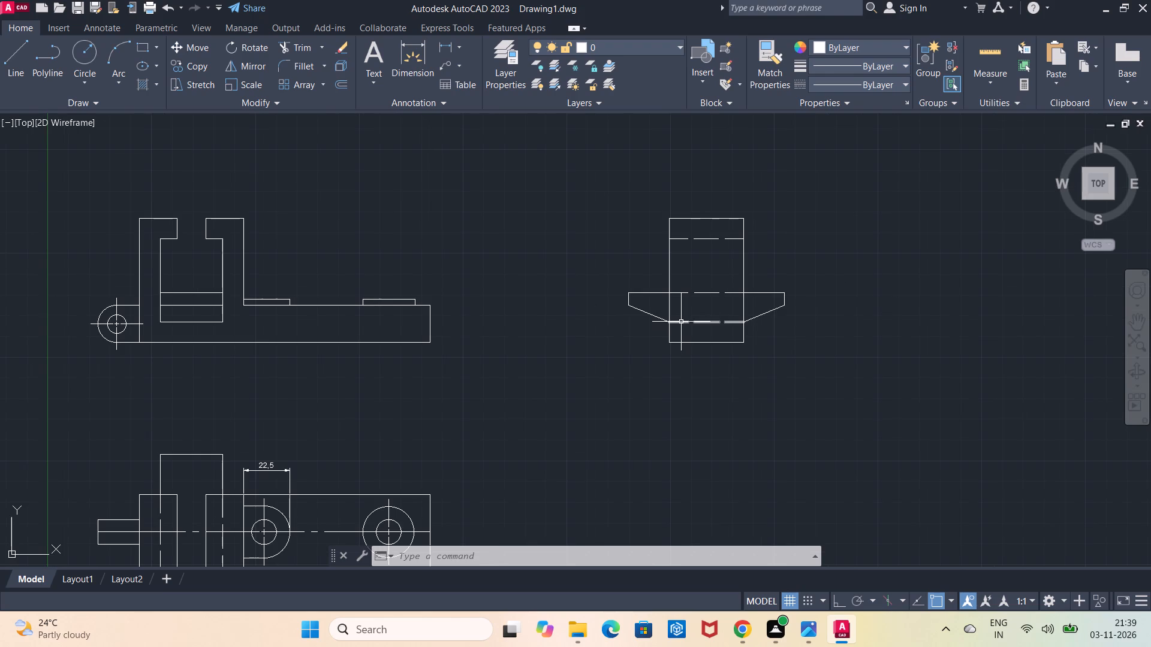
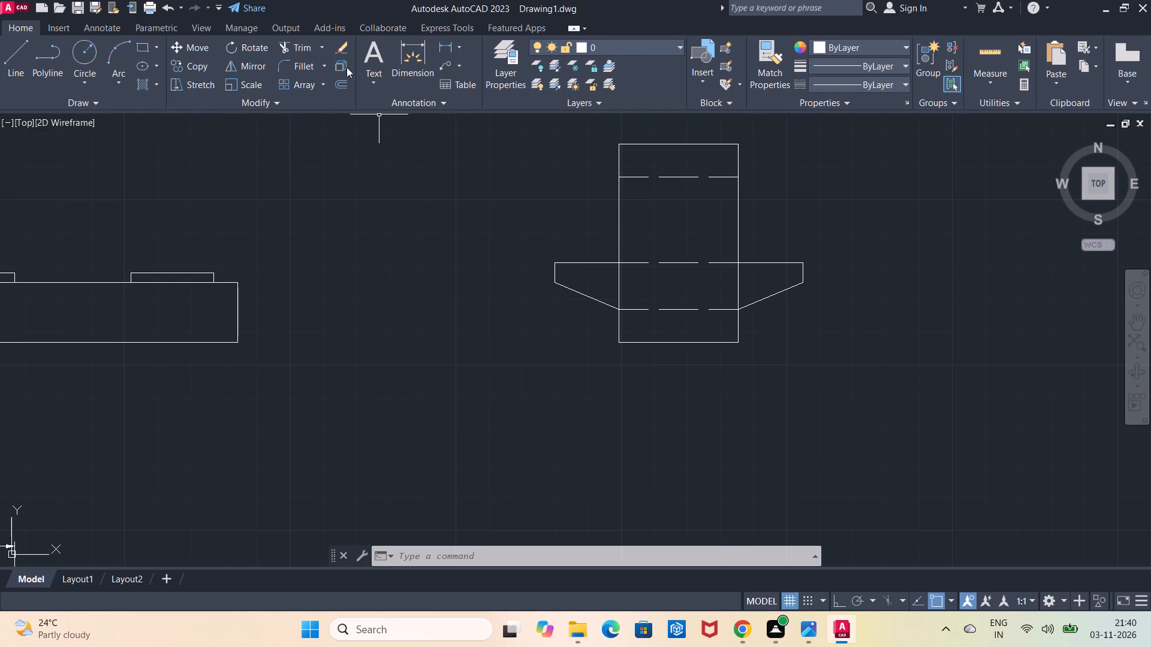
# With ortho mode on, draw an 18 mm vertical line upward from the midpoint of the side view's bottom edge.
pyautogui.click(19, 57)
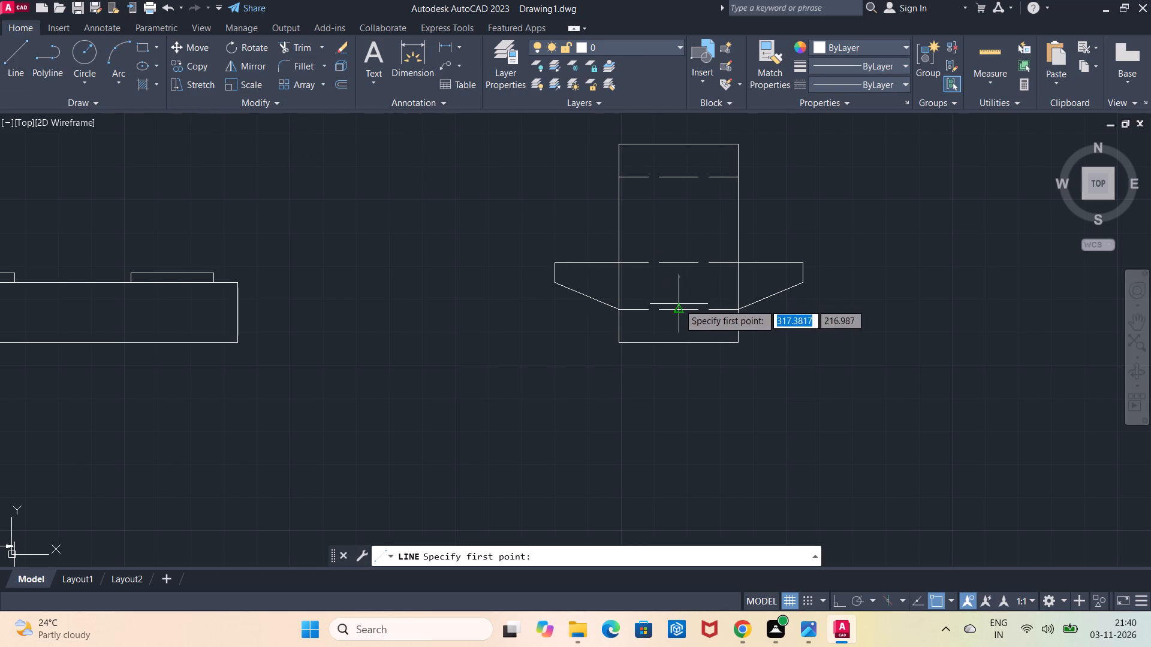
pyautogui.click(683, 340)
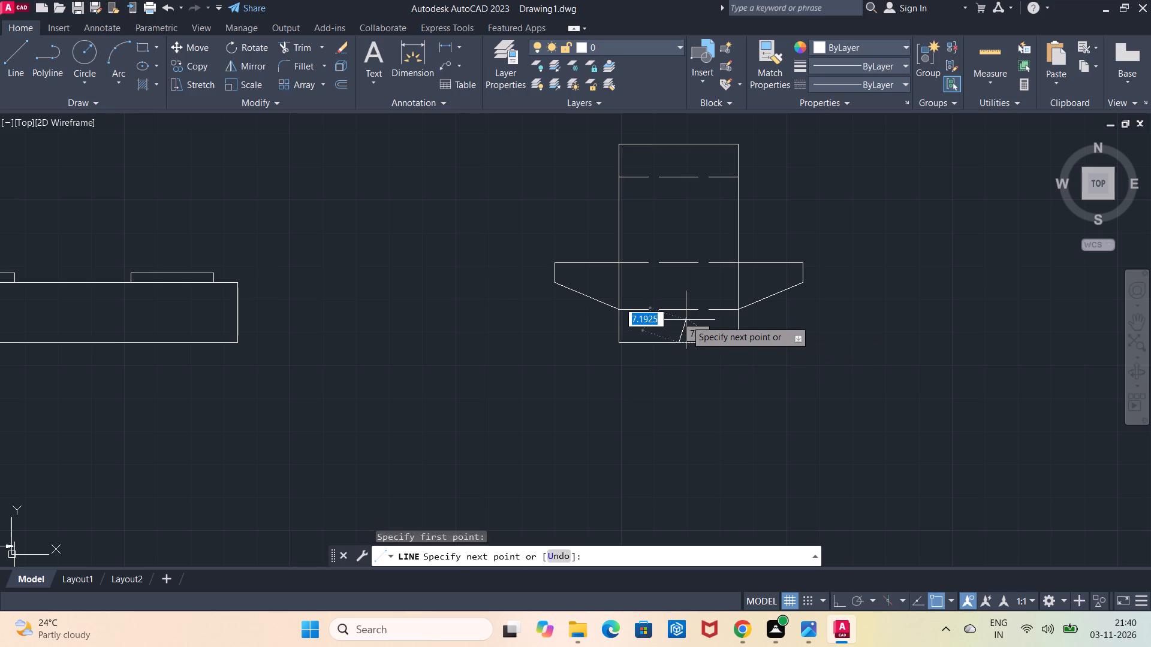
pyautogui.press('F8')
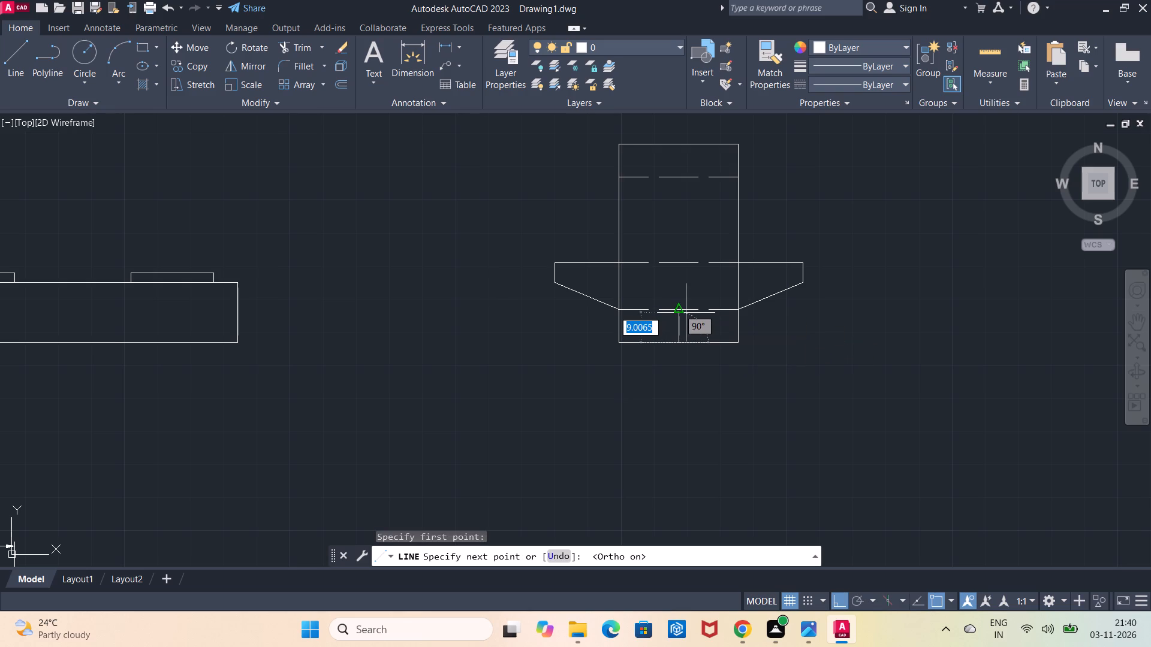
pyautogui.write('18')
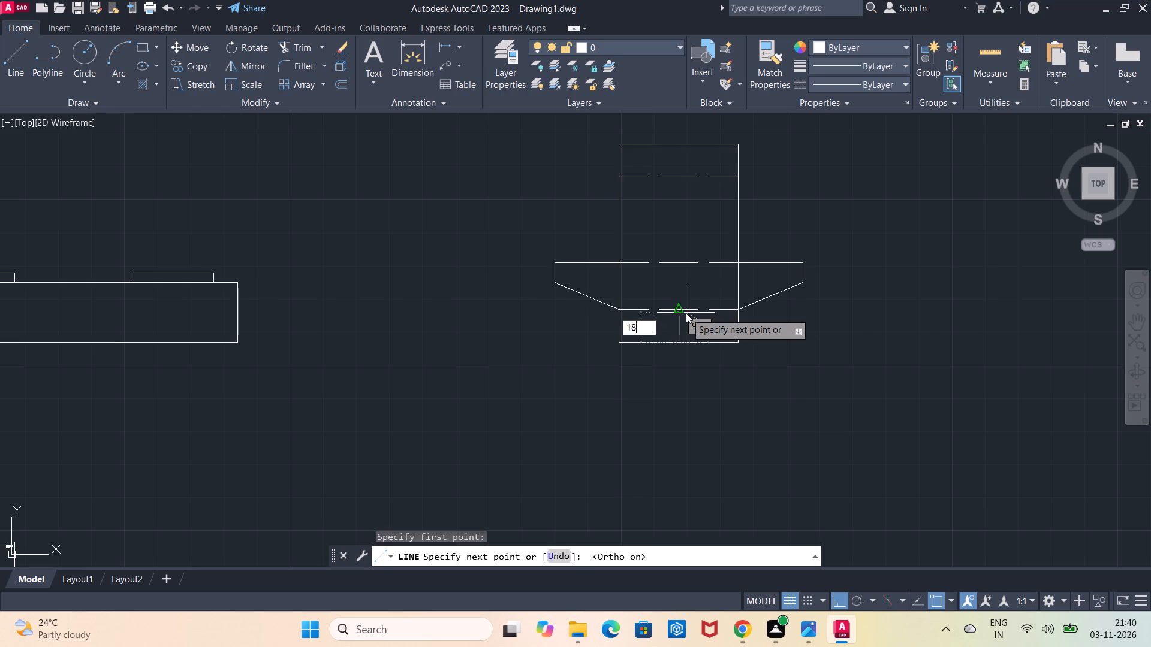
pyautogui.press('Return')
pyautogui.press('Escape')
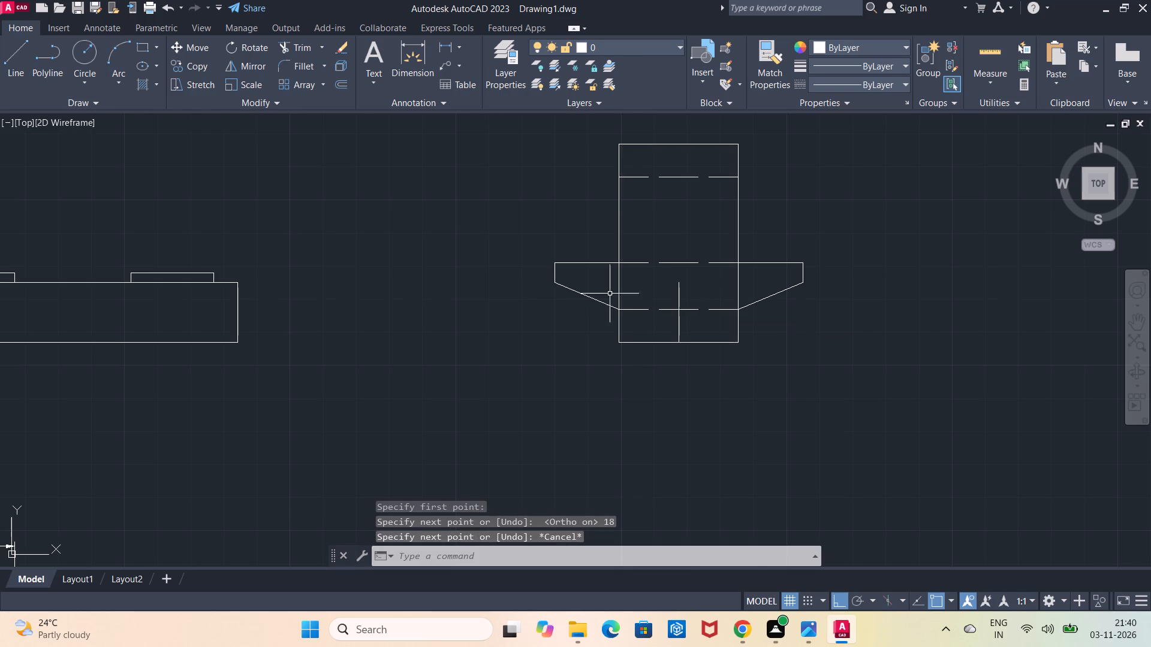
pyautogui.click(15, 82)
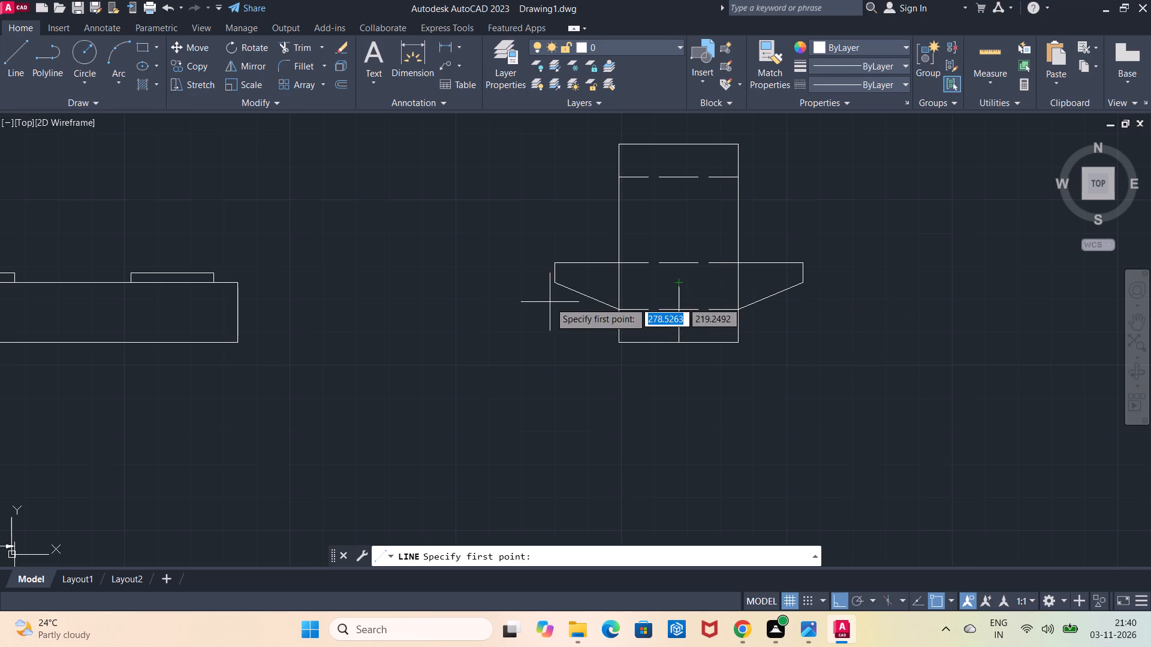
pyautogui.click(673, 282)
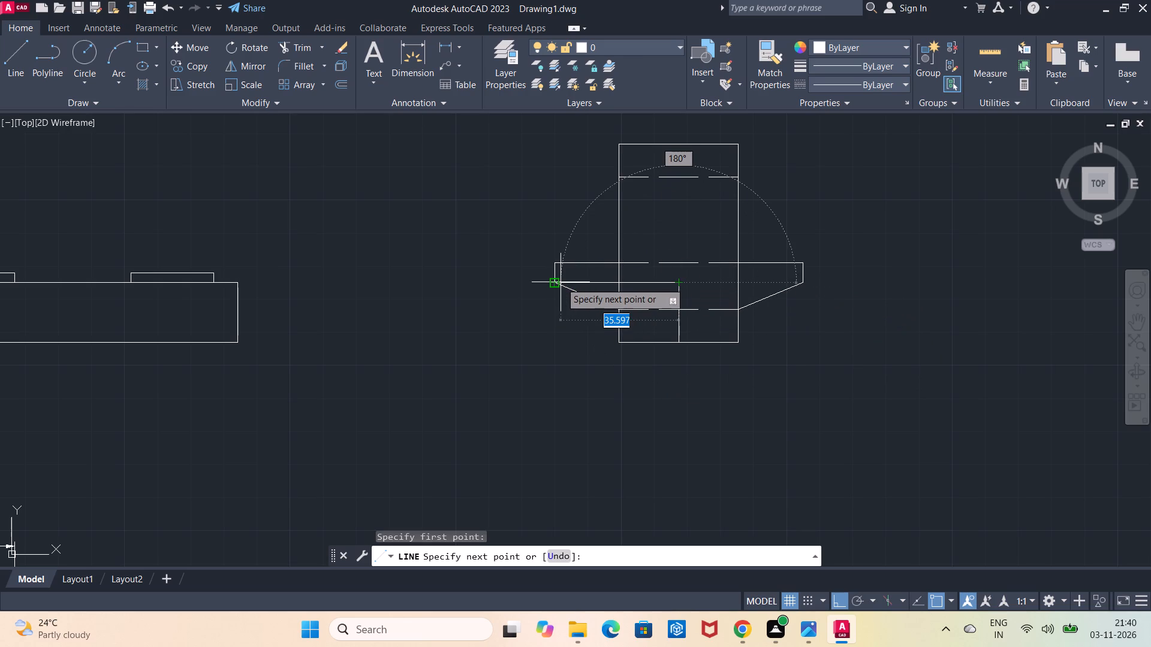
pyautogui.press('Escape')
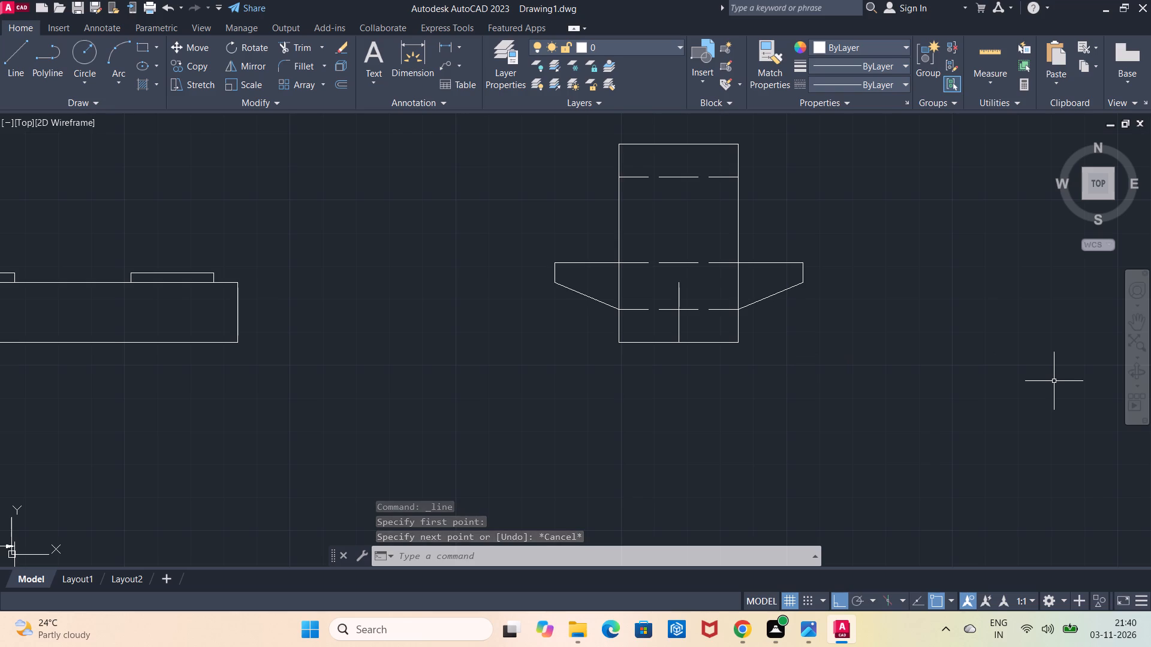
# Offset the side view's 18 mm vertical centre line by 6 mm to both sides.
pyautogui.click(337, 83)
pyautogui.click(679, 315)
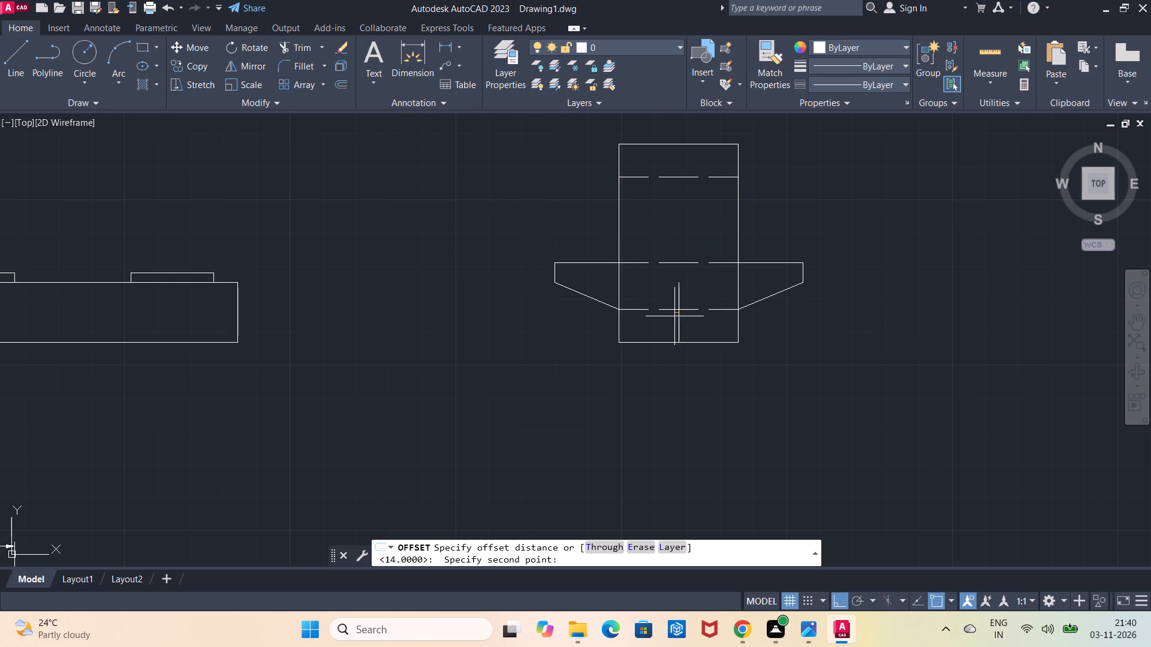
pyautogui.press('6')
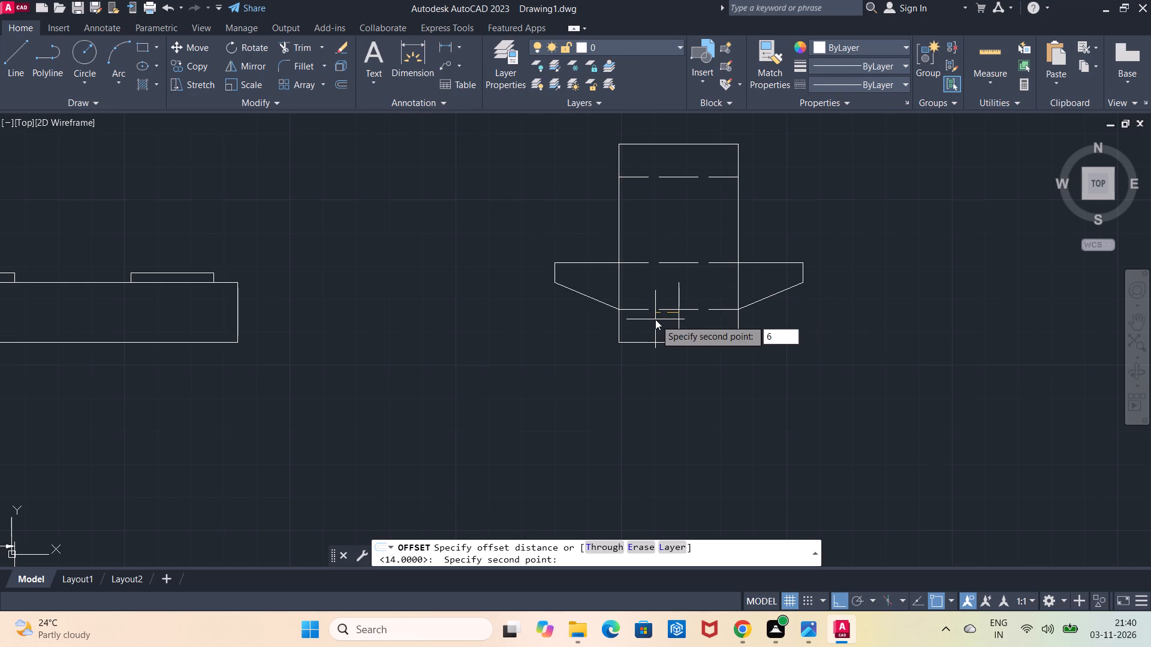
pyautogui.press('Return')
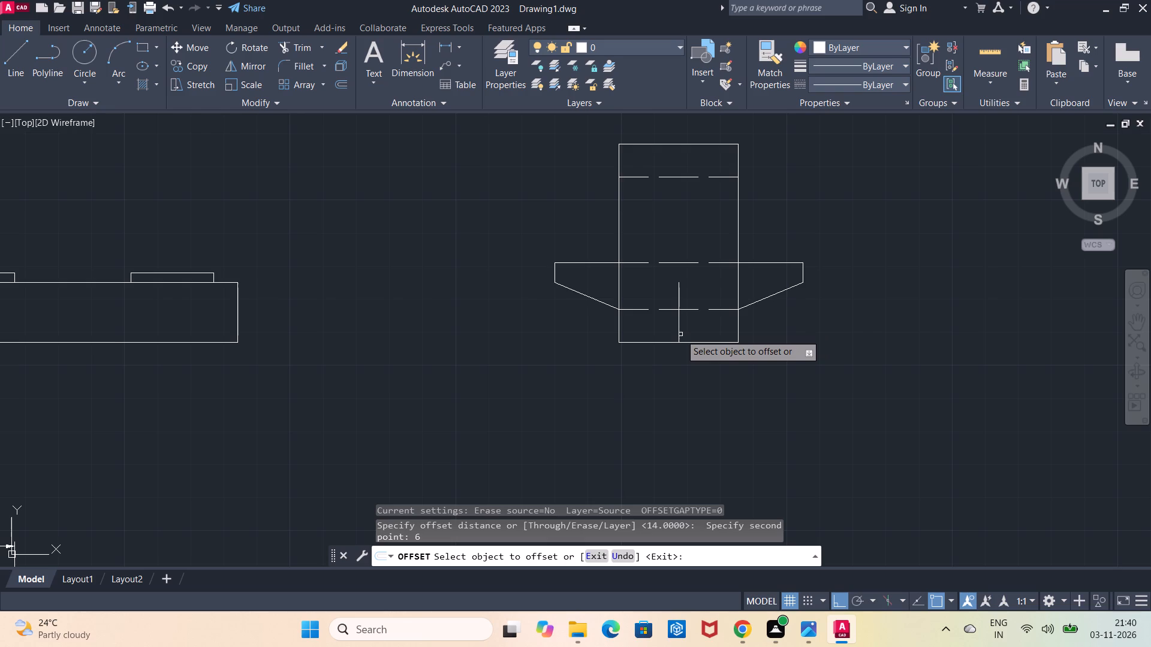
pyautogui.click(677, 336)
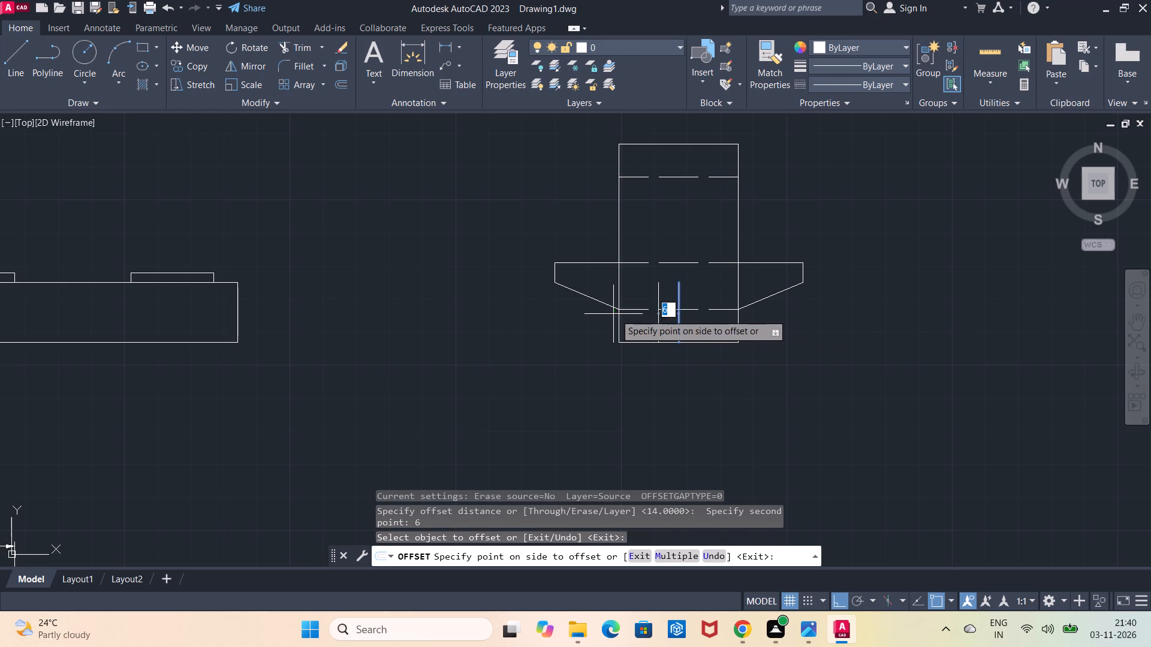
pyautogui.click(615, 314)
pyautogui.click(677, 322)
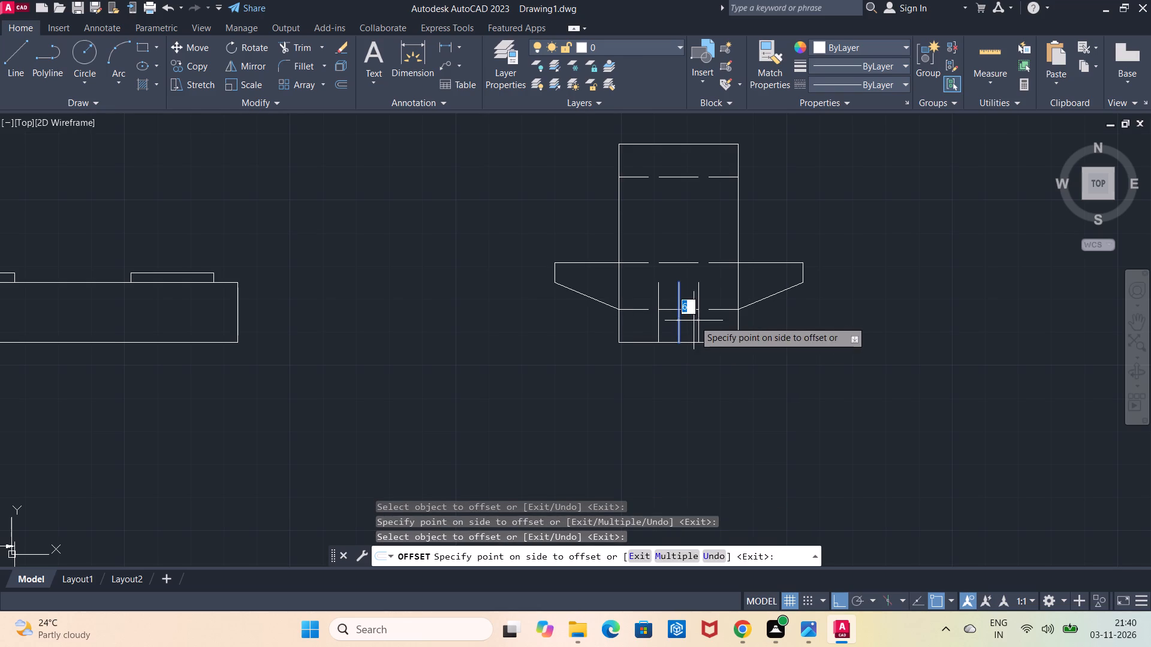
pyautogui.click(694, 321)
pyautogui.press('Escape')
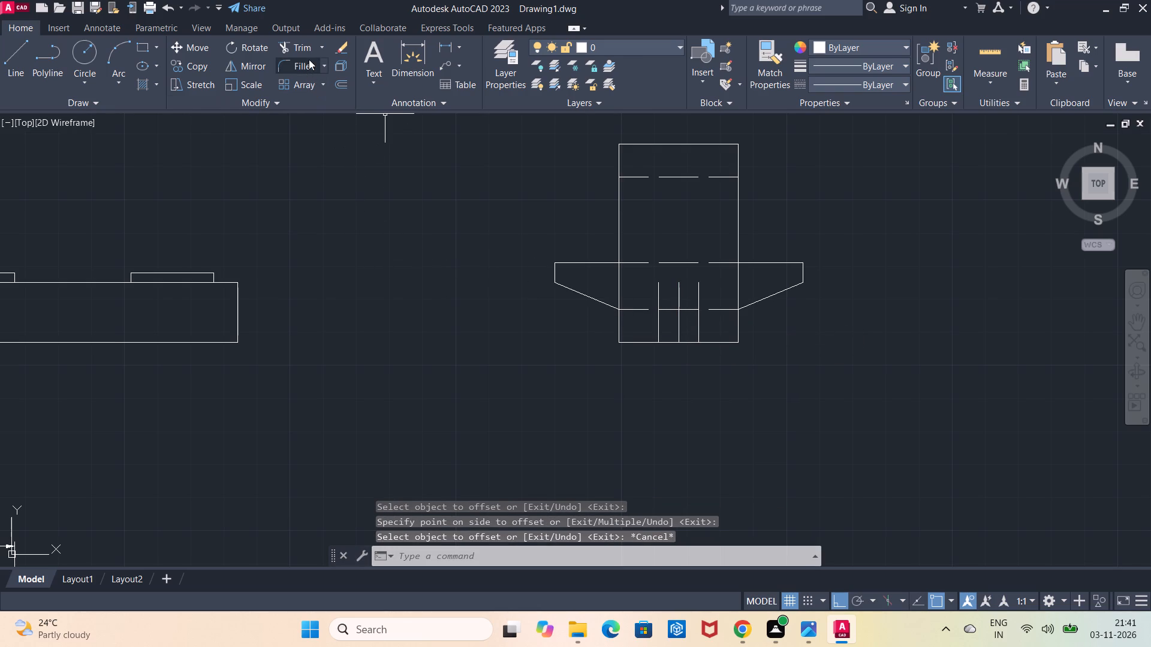
# Trim away both portions of the side view's 18 mm centre line between the two offset lines.
pyautogui.click(305, 43)
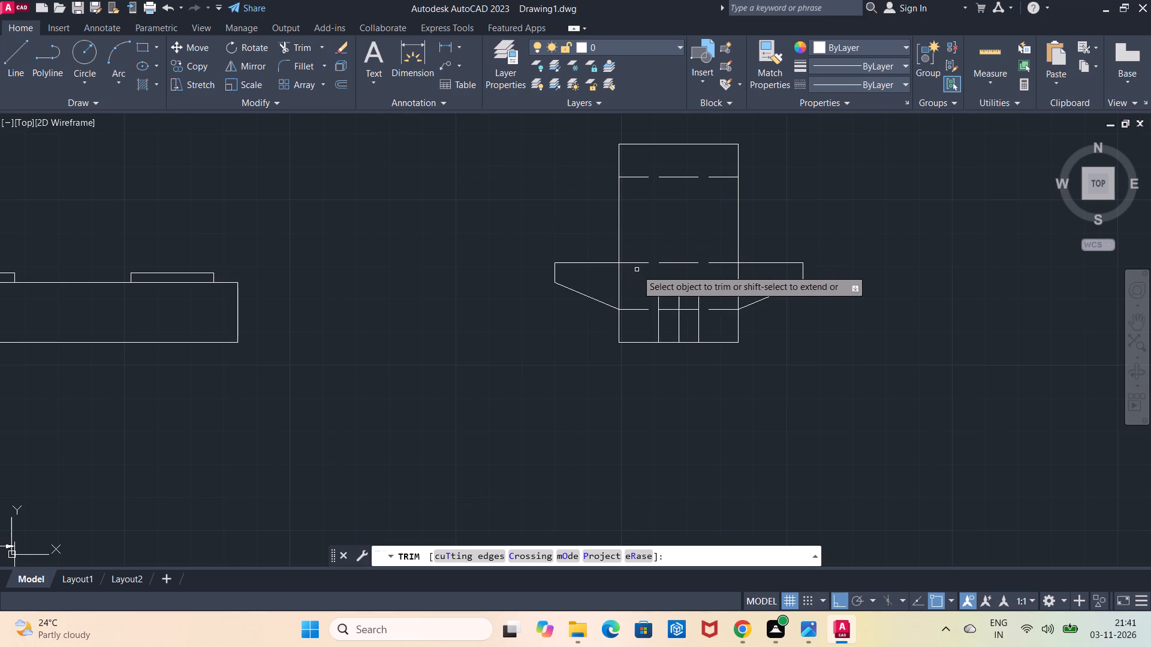
pyautogui.click(677, 292)
pyautogui.click(677, 325)
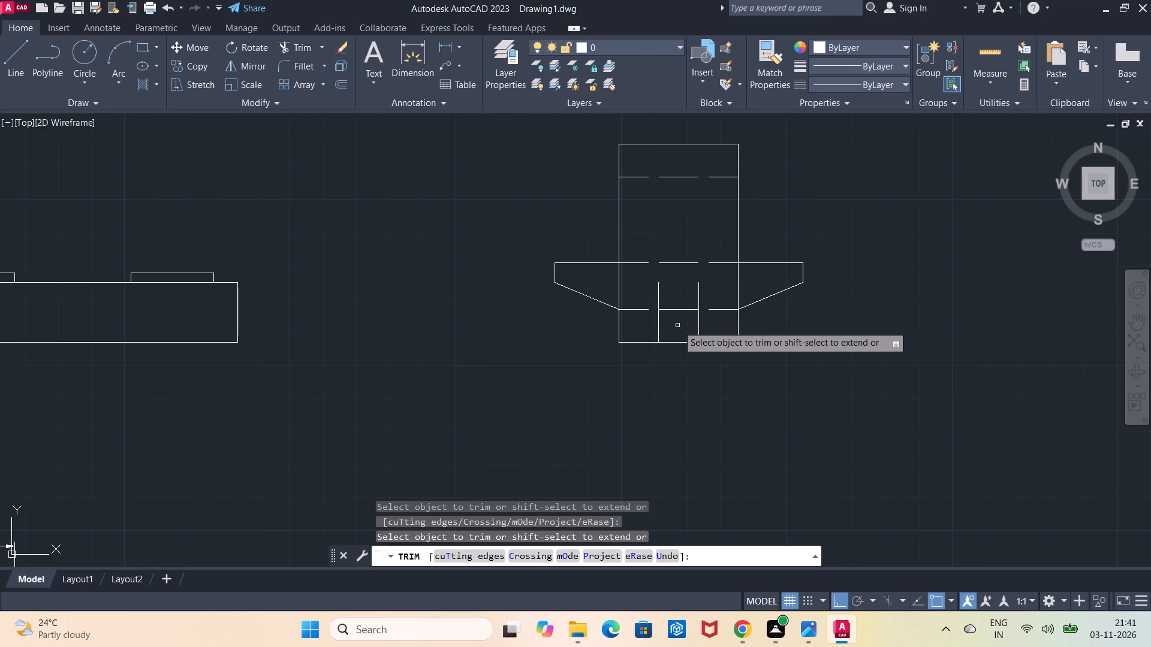
pyautogui.press('Escape')
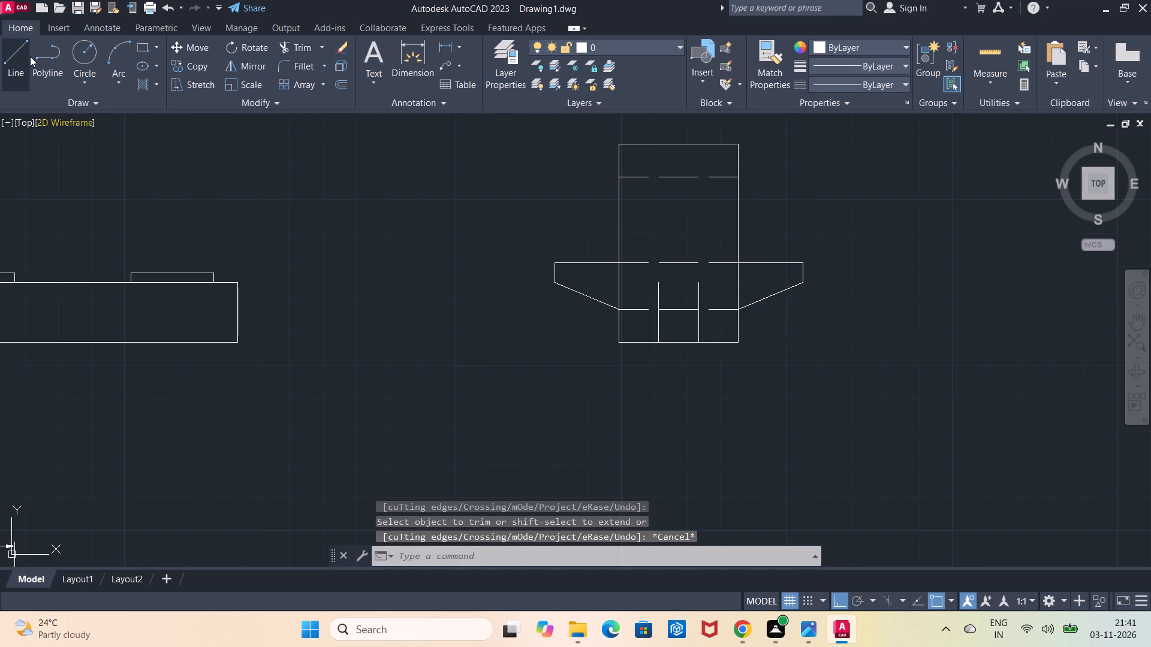
# Draw a horizontal line joining the upper ends of the two offset lines in the side view.
pyautogui.click(30, 56)
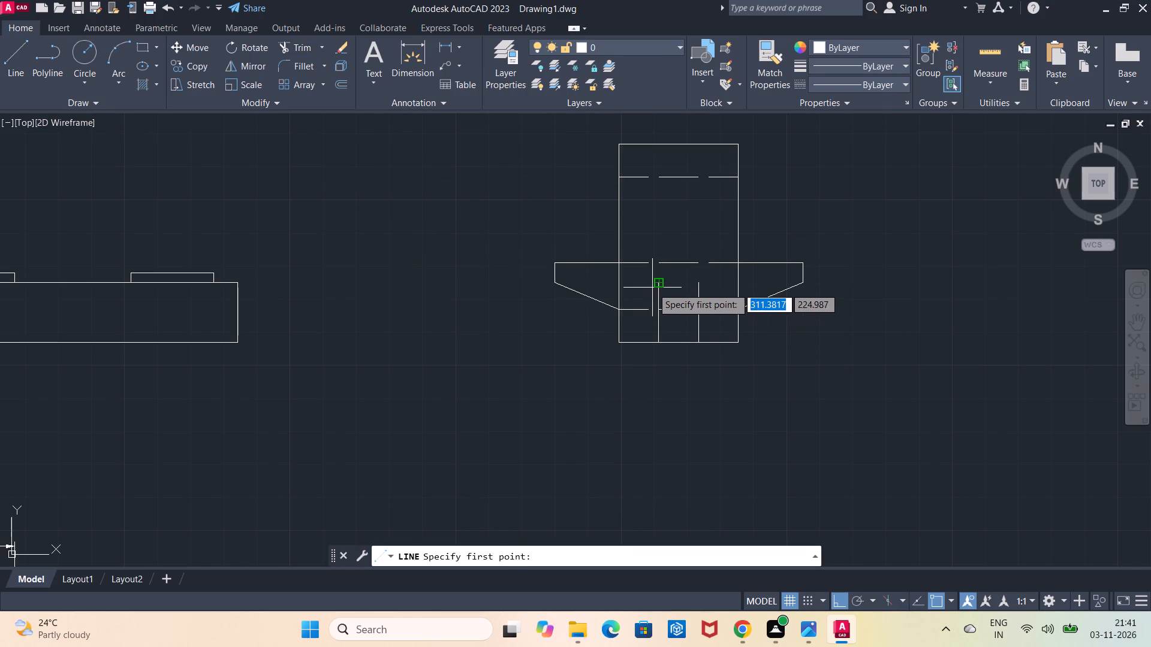
pyautogui.click(652, 288)
pyautogui.click(698, 285)
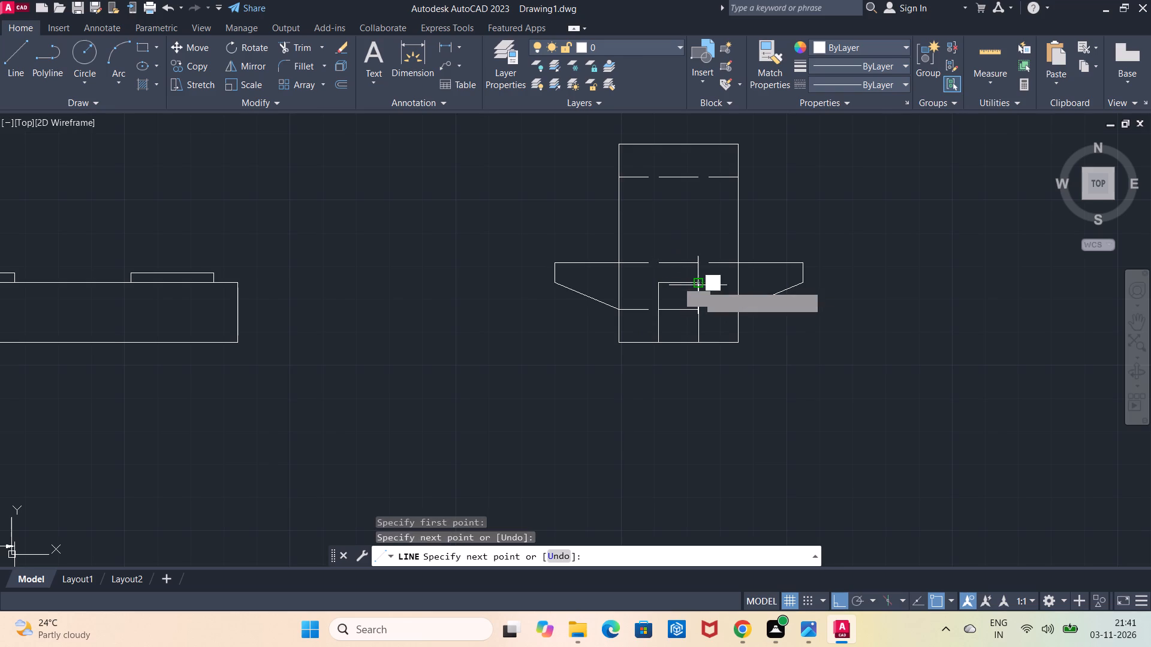
pyautogui.press('Escape')
# Select all objects of the front, side and top views and run Join on them.
pyautogui.scroll(-2, 605, 347)
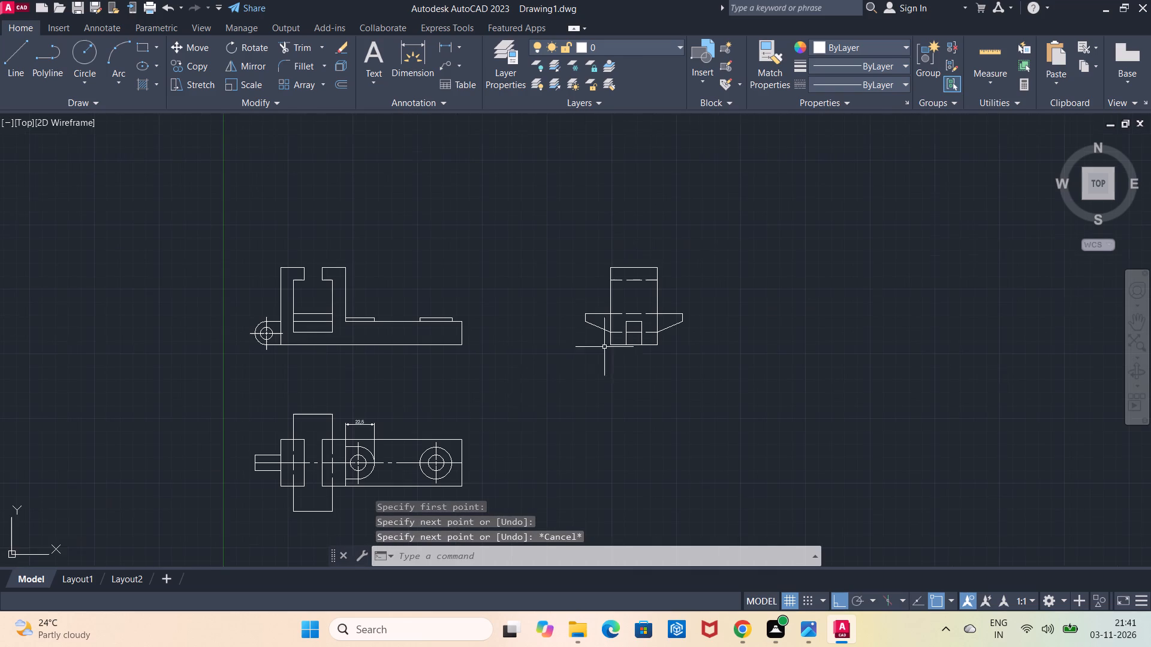
pyautogui.scroll(-1, 507, 400)
pyautogui.moveTo(507, 400); pyautogui.dragTo(557, 362, button='middle')
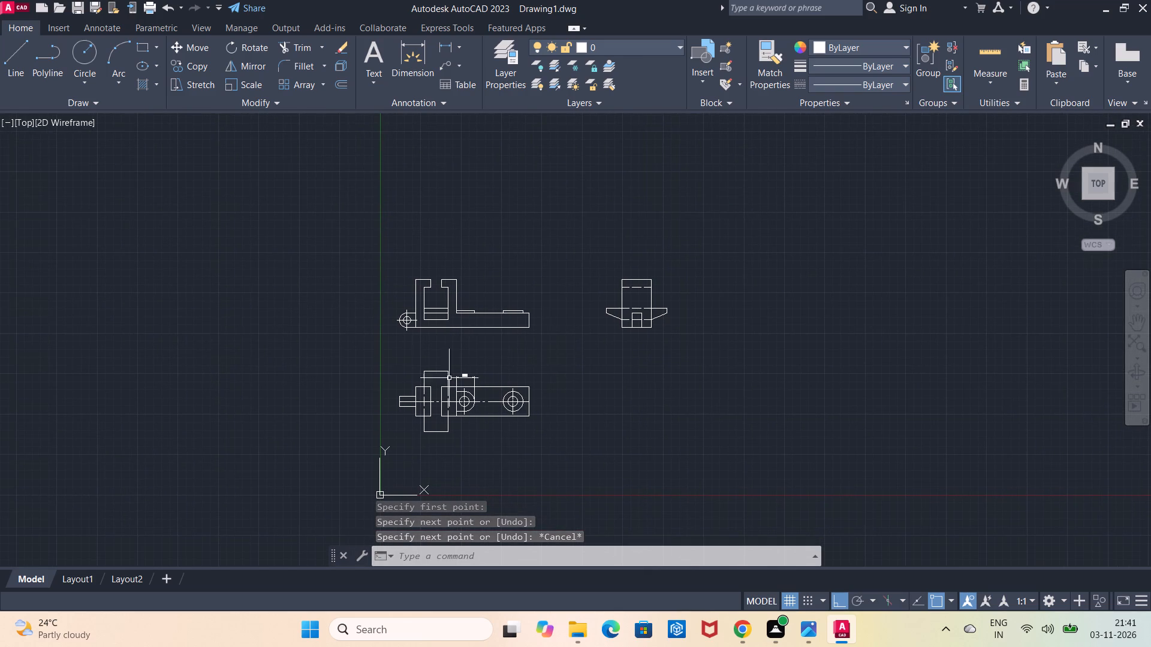
pyautogui.click(387, 242)
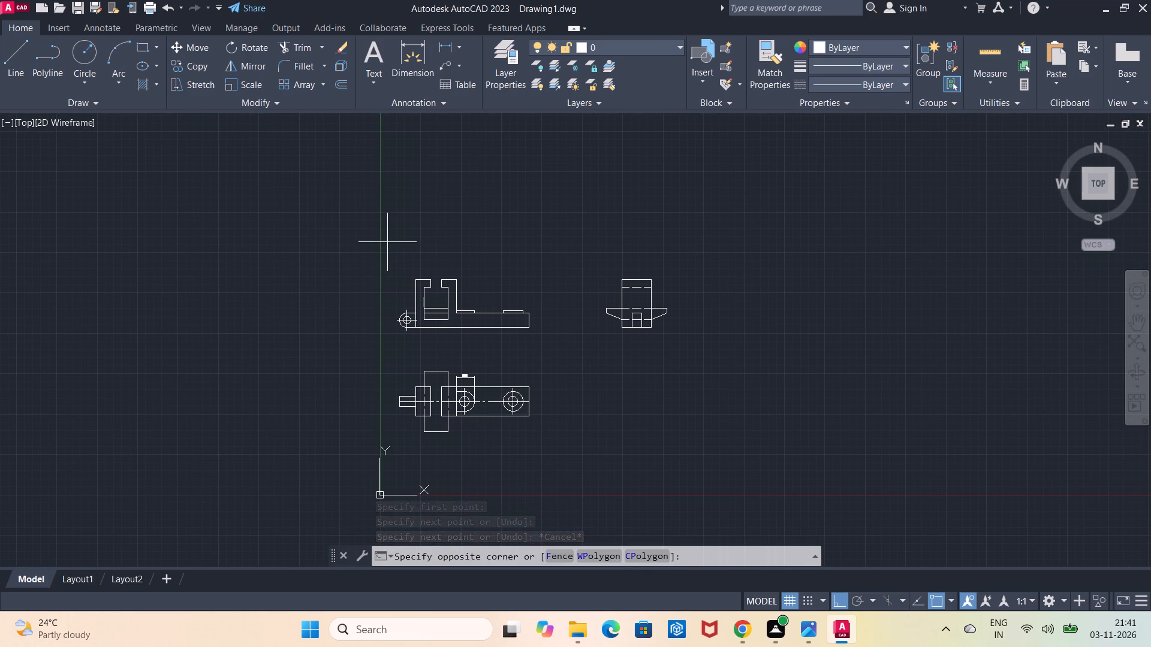
pyautogui.click(692, 462)
pyautogui.write('joi')
pyautogui.click(719, 498)
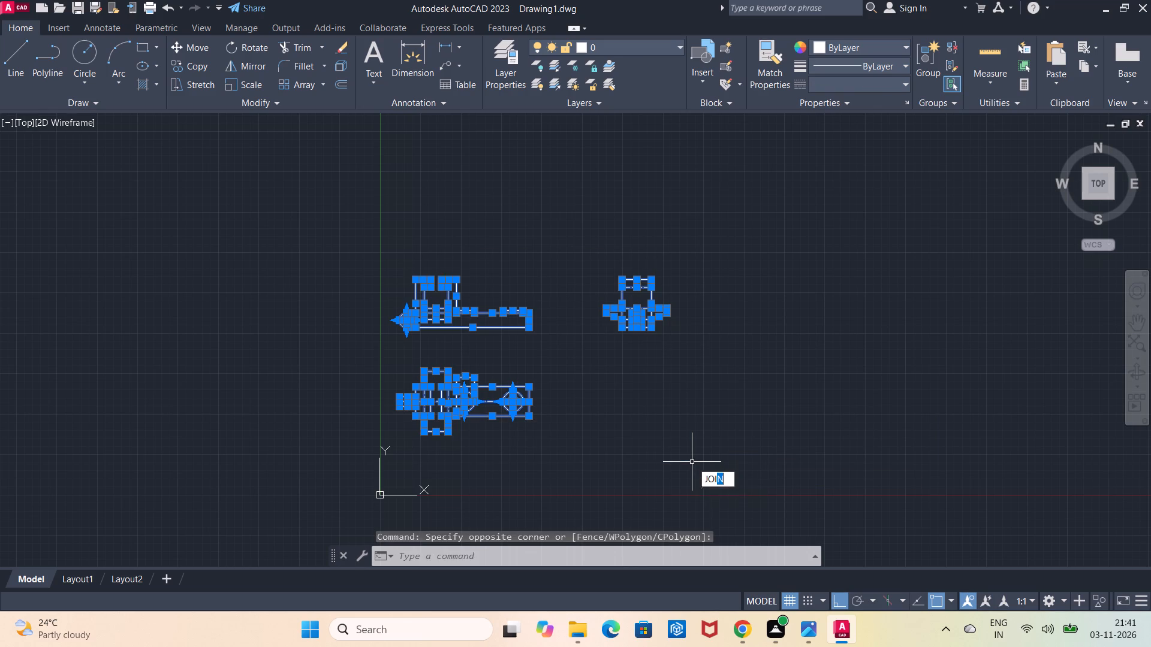
# Change the linetype of the joined outline projecting below the base in the top view to ByLayer.
pyautogui.scroll(2, 500, 421)
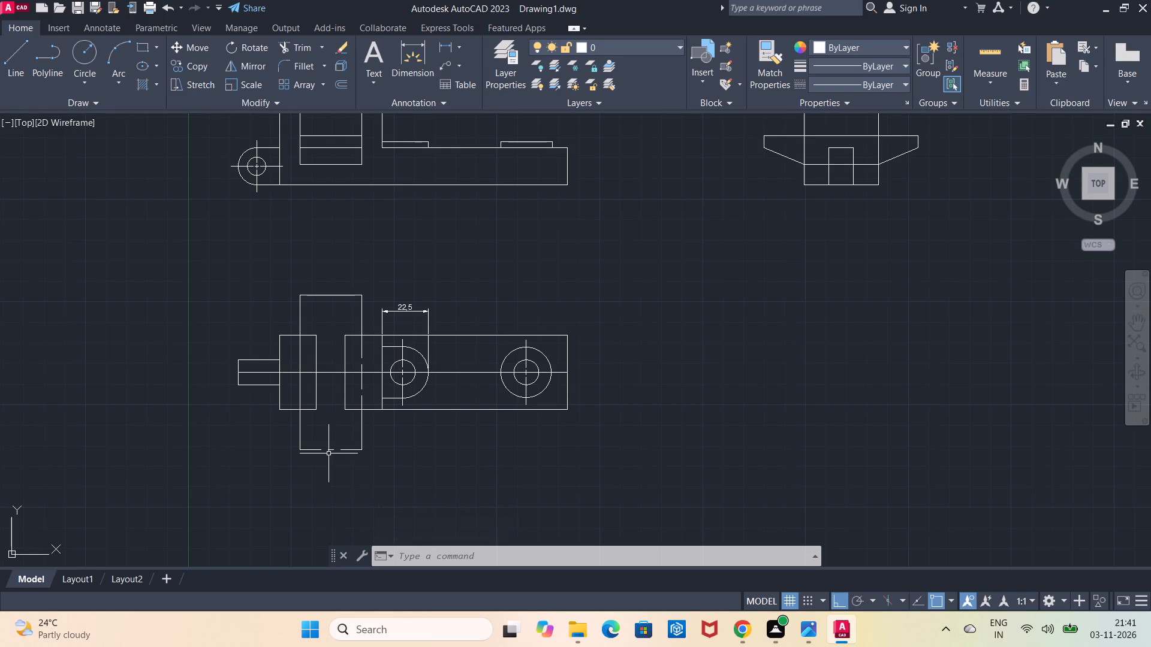
pyautogui.click(332, 449)
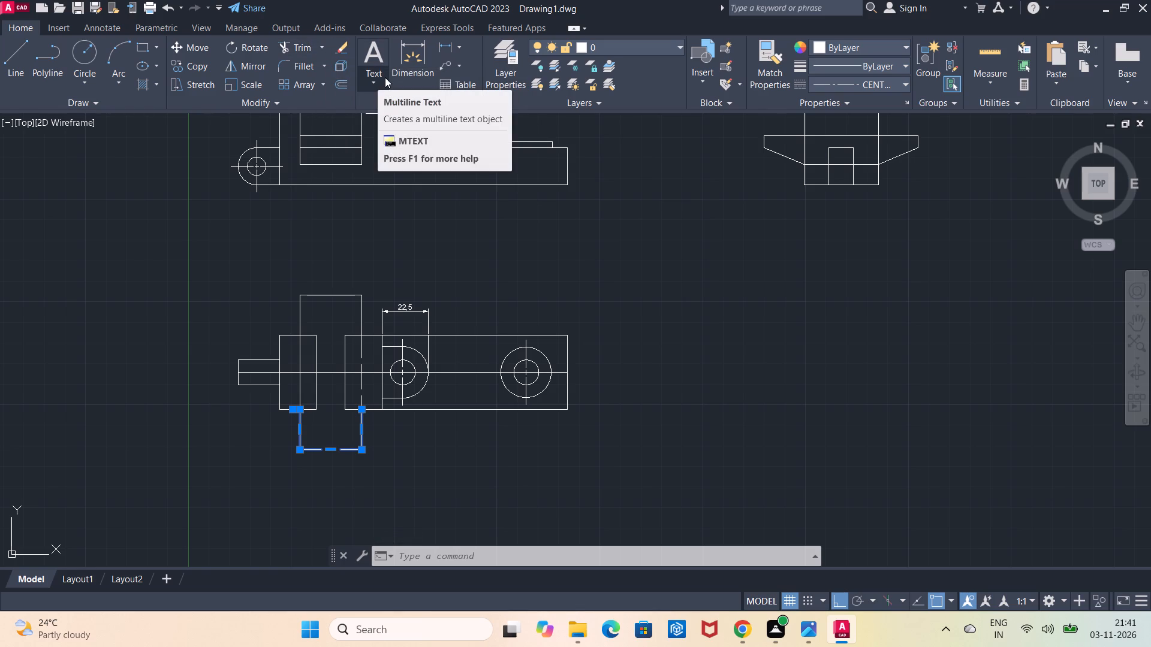
pyautogui.click(828, 83)
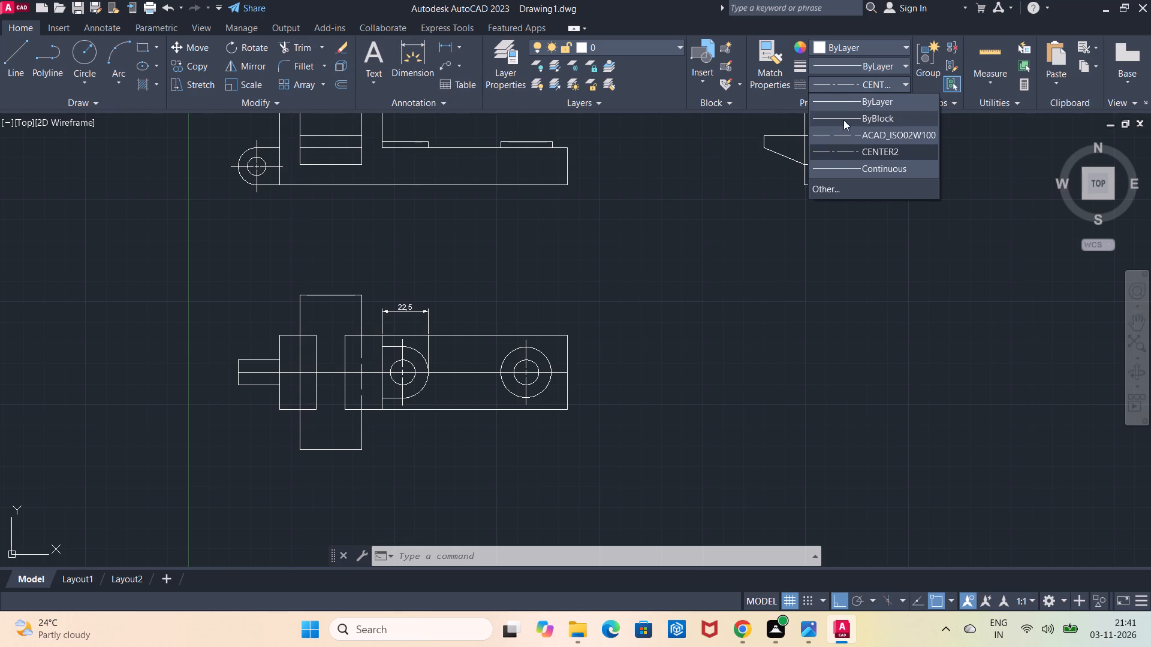
pyautogui.click(852, 103)
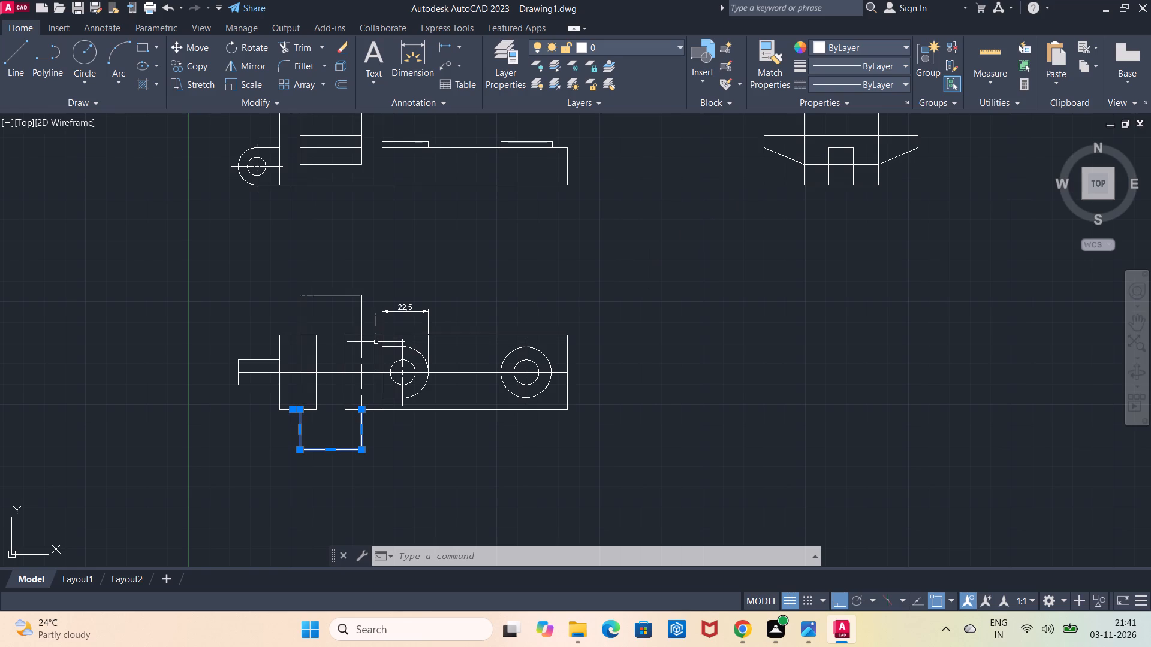
pyautogui.press('Escape')
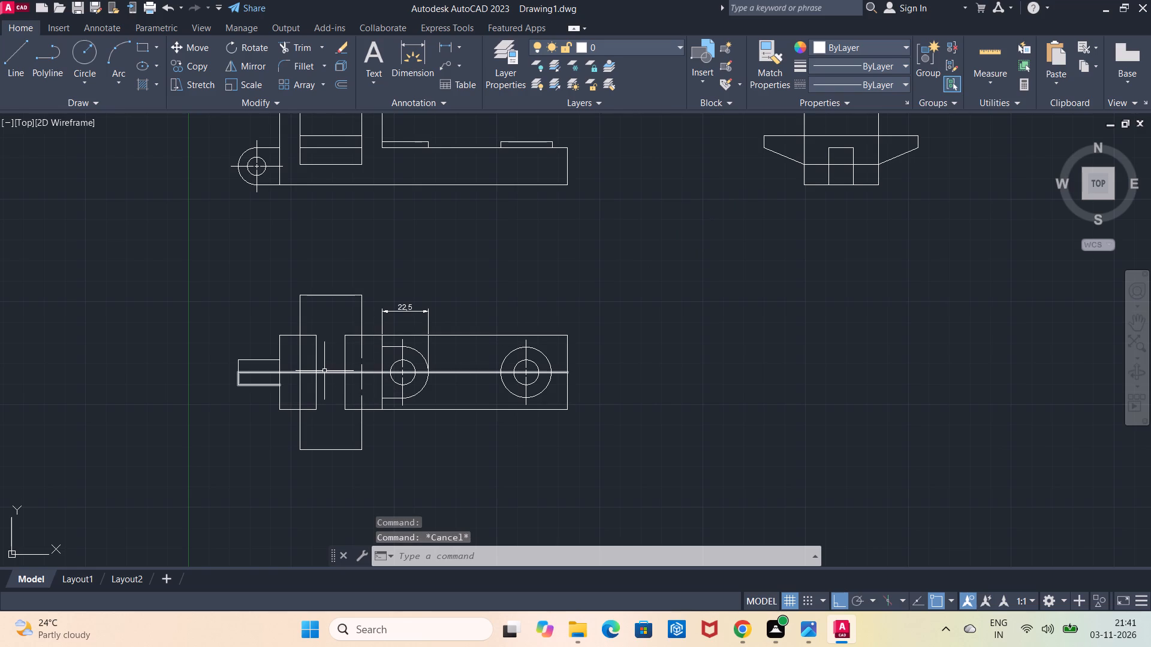
# Delete the 22.5 dimension above the D-shaped boss in the top view.
pyautogui.scroll(-1, 550, 356)
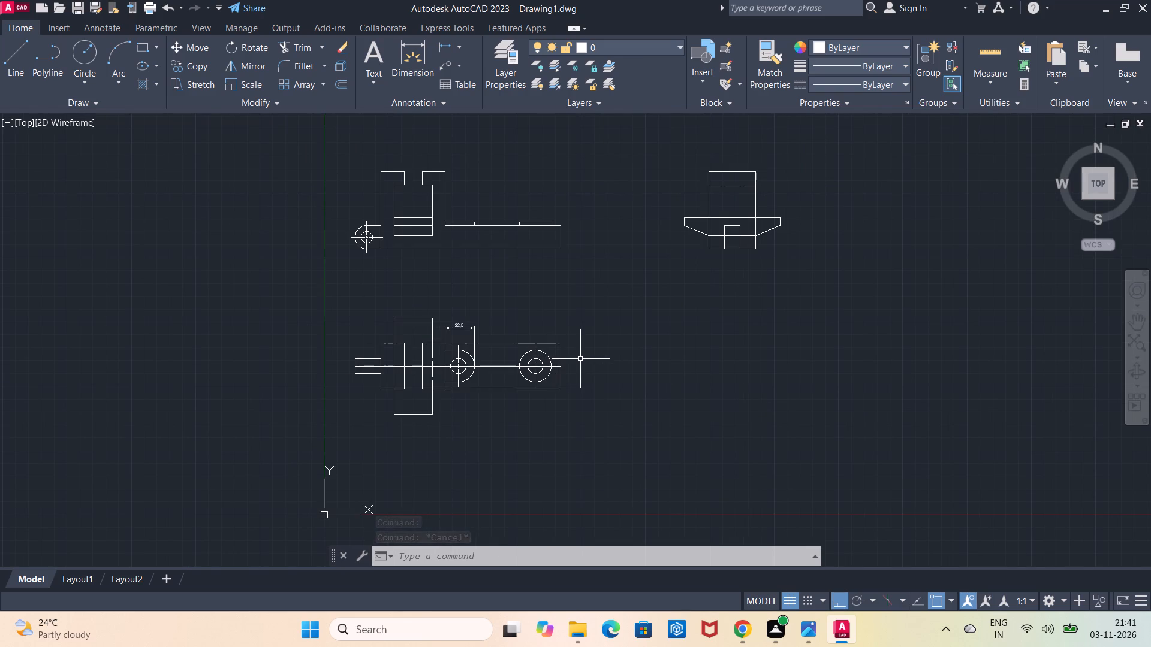
pyautogui.click(454, 329)
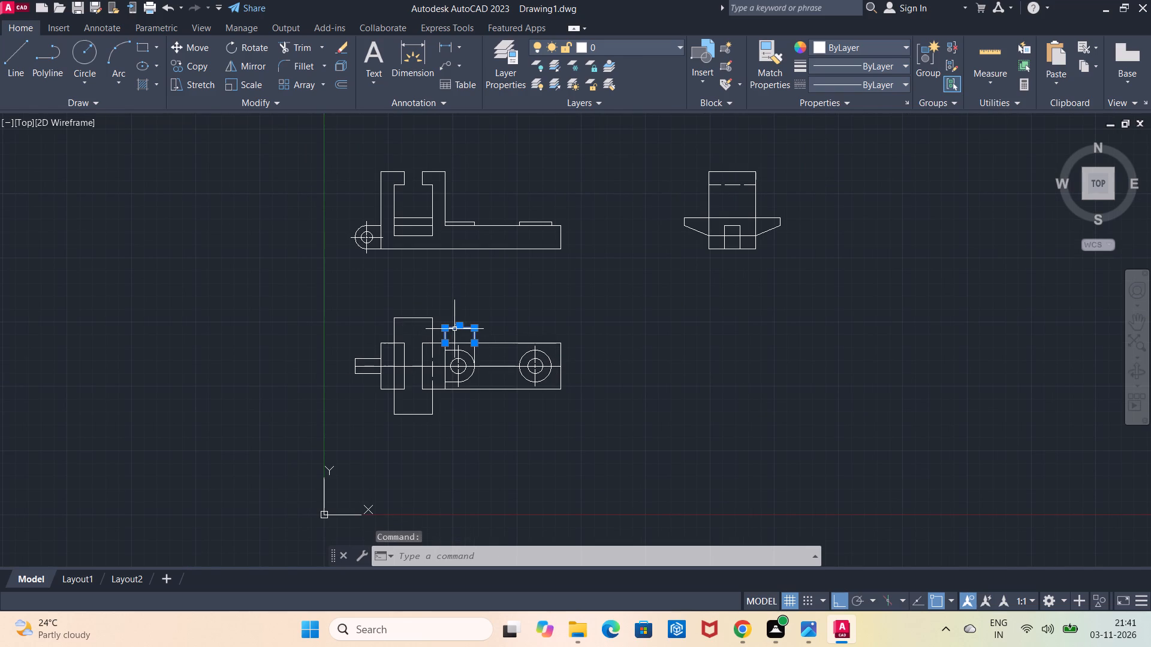
pyautogui.press('Delete')
# Turn off command log recording with LOGFILEOFF.
pyautogui.scroll(1, 454, 329)
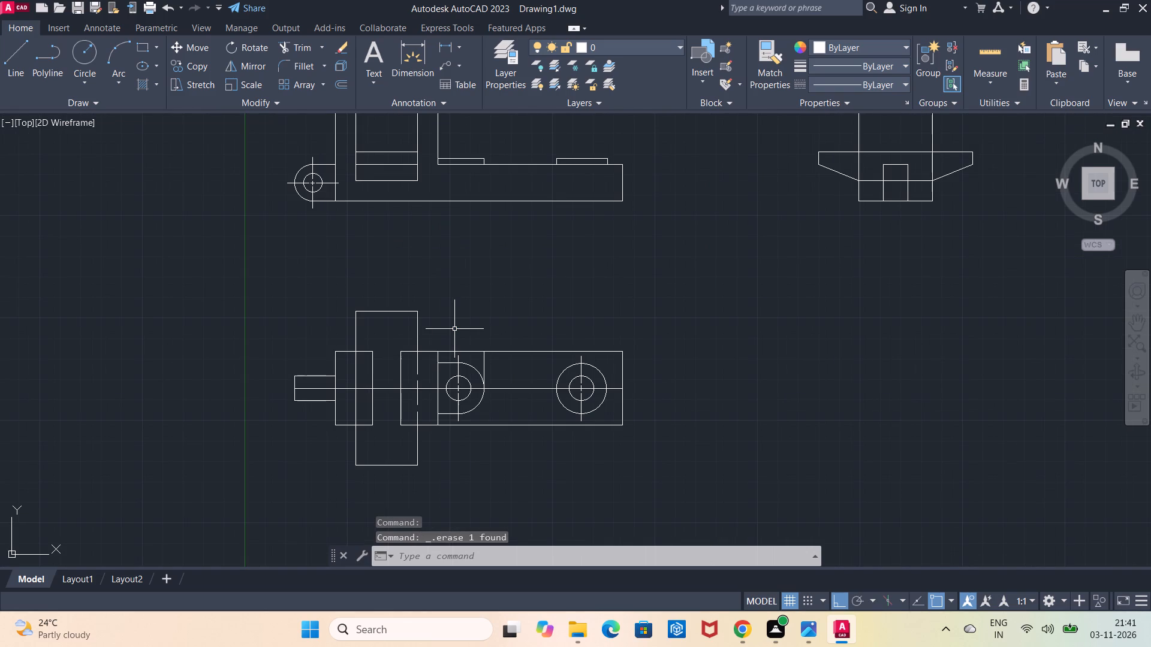
pyautogui.scroll(-1, 454, 329)
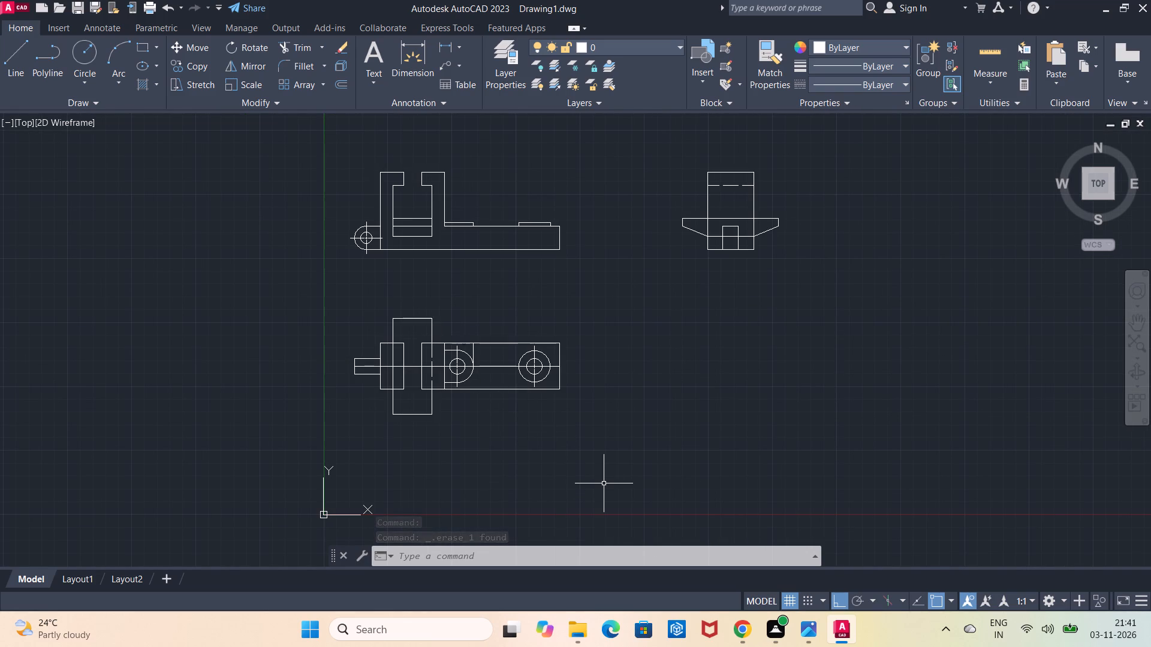
pyautogui.click(491, 552)
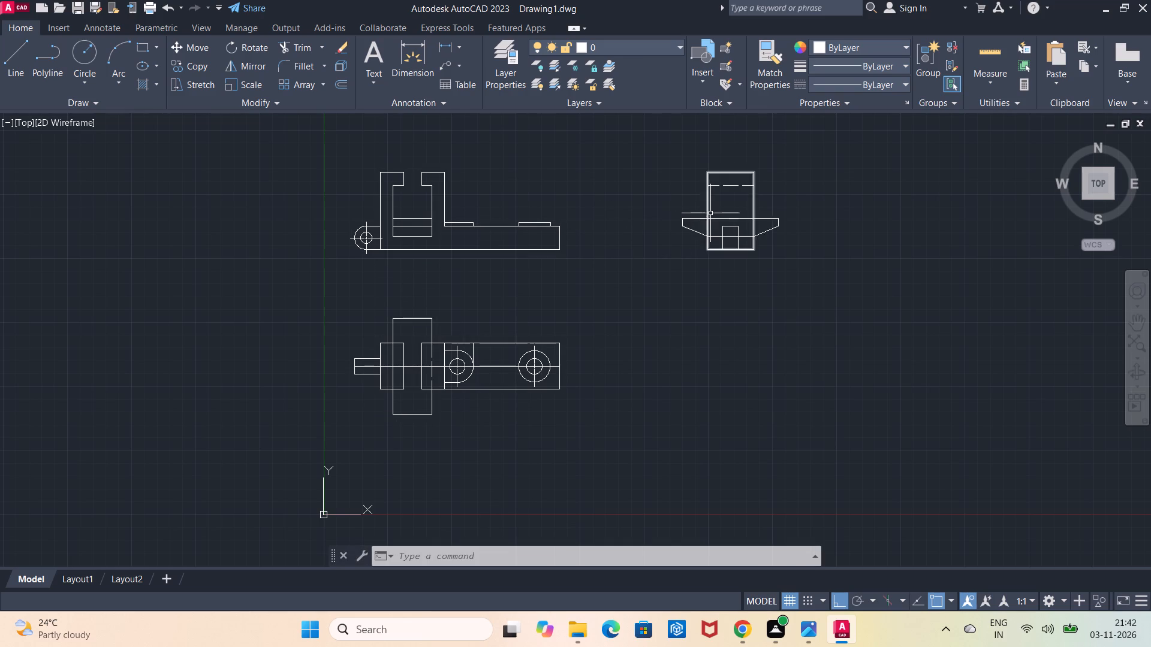
pyautogui.click(525, 555)
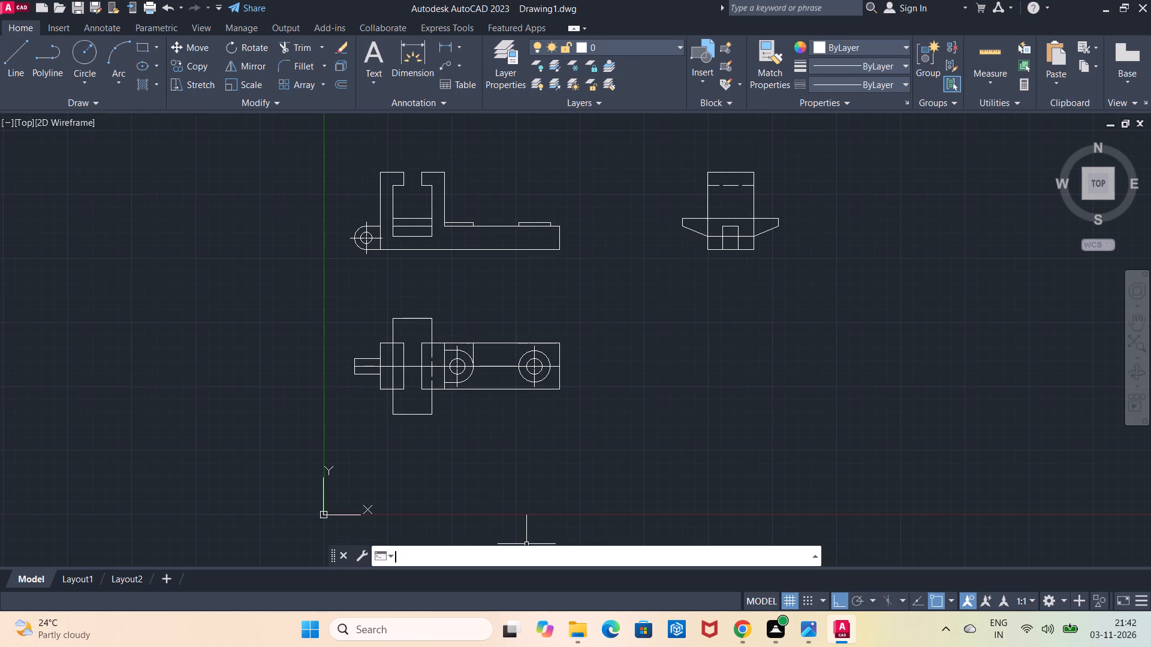
pyautogui.write('logf')
pyautogui.click(423, 521)
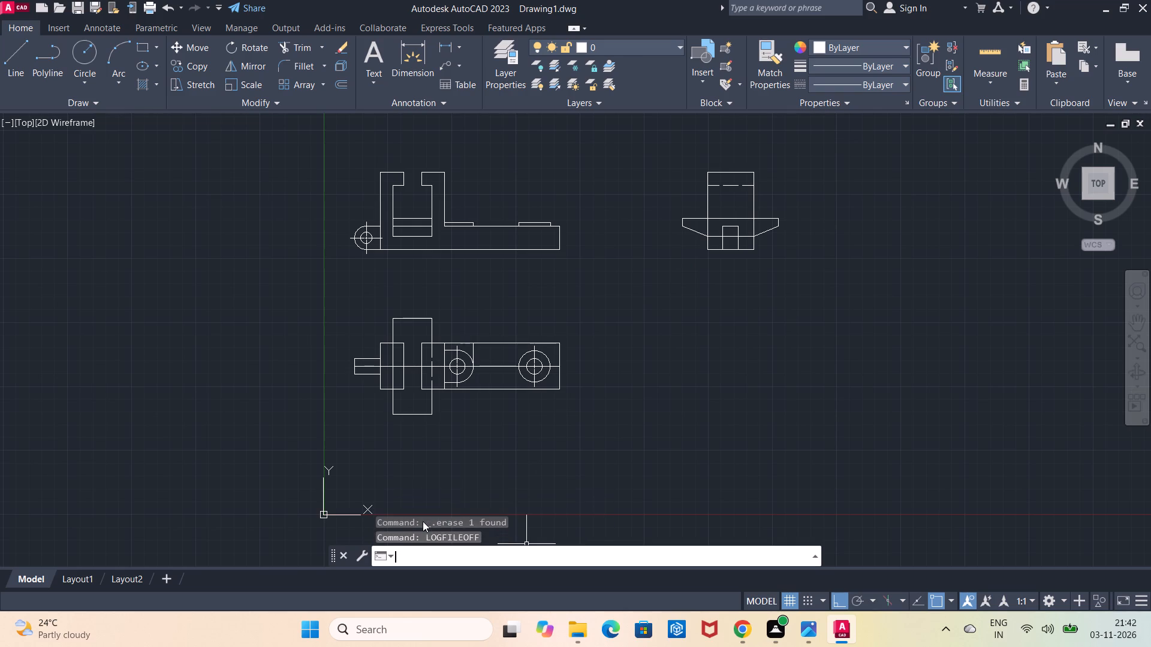
# Start saving the drawing in the Documents folder and clear the default file name.
pyautogui.click(85, 10)
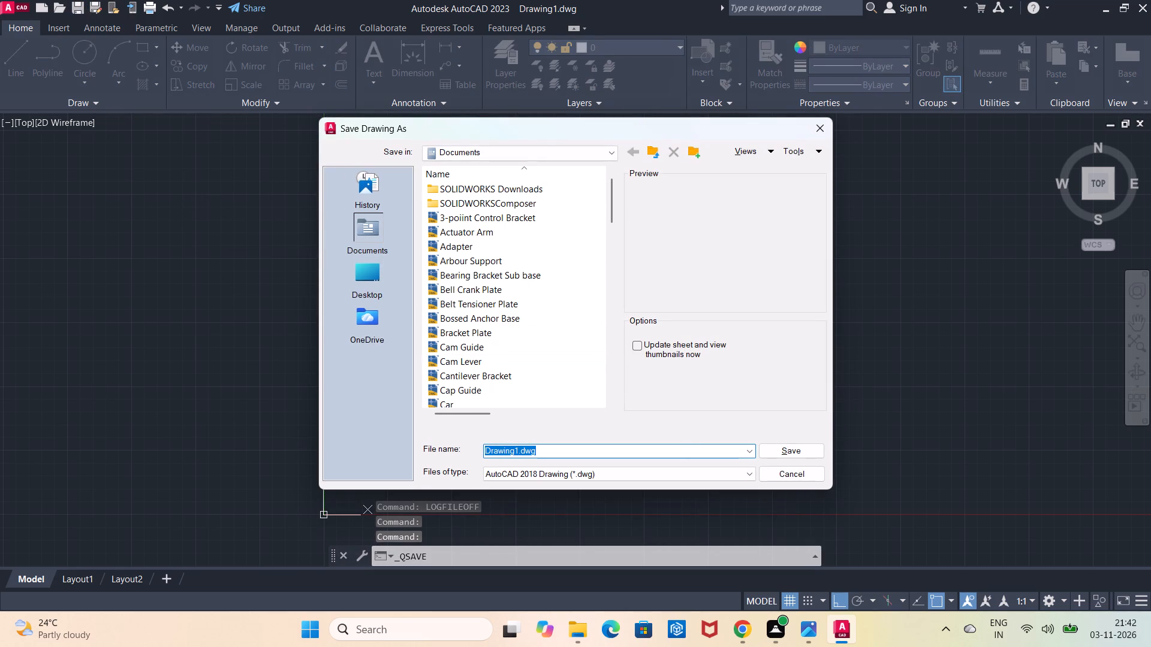
pyautogui.press('BackSpace')
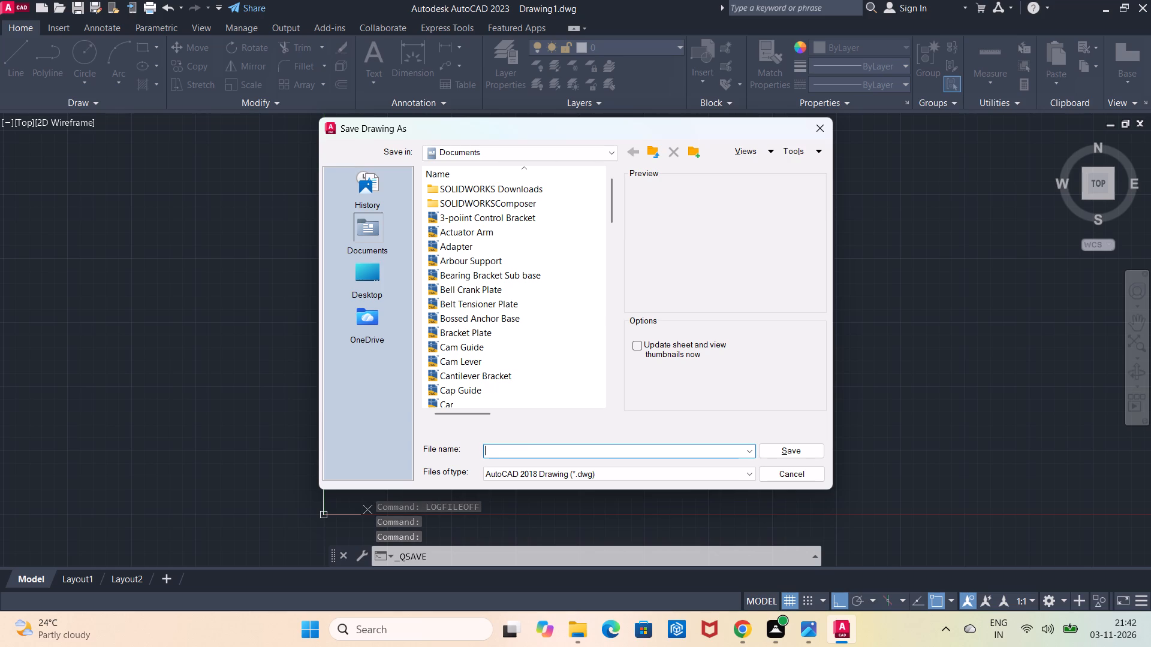
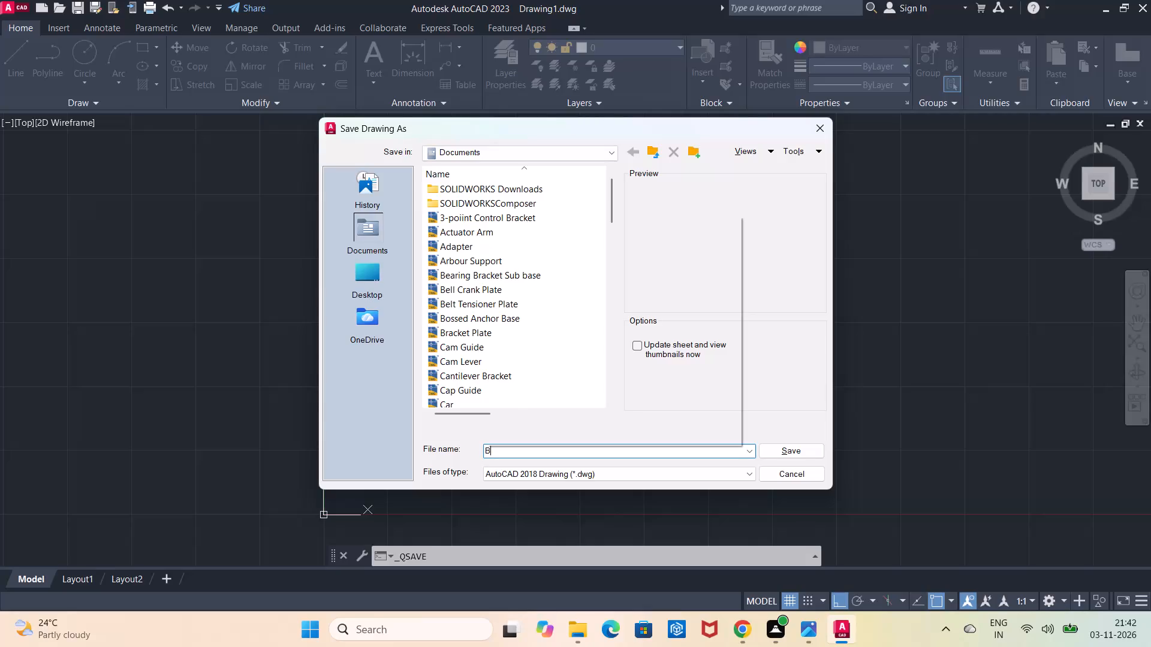
# Save the drawing in the Documents folder under the name Bench Vise Base.
pyautogui.press('e')
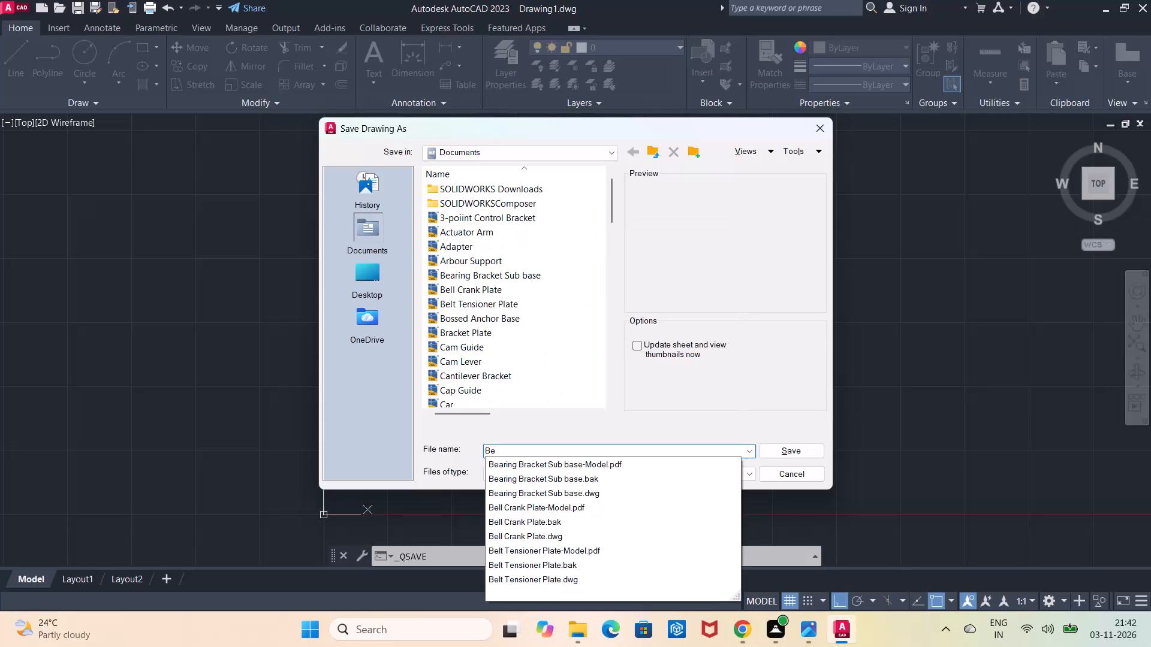
pyautogui.write('nch')
pyautogui.press('space')
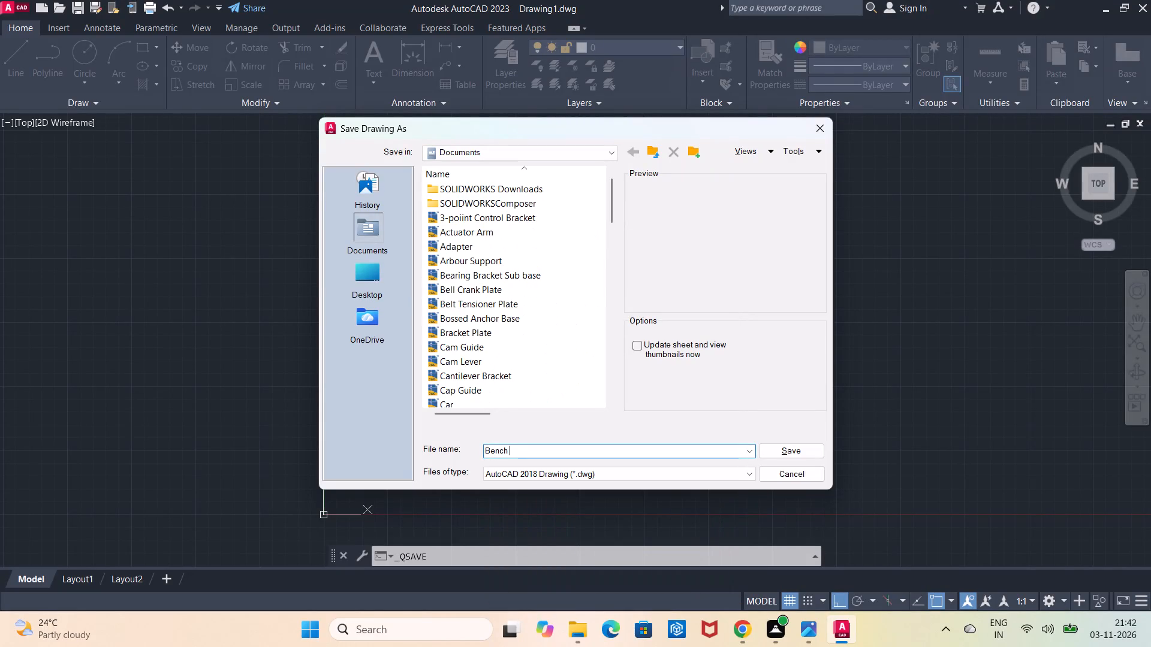
pyautogui.press('v')
pyautogui.write('ise')
pyautogui.press('space')
pyautogui.press('b')
pyautogui.write('ase')
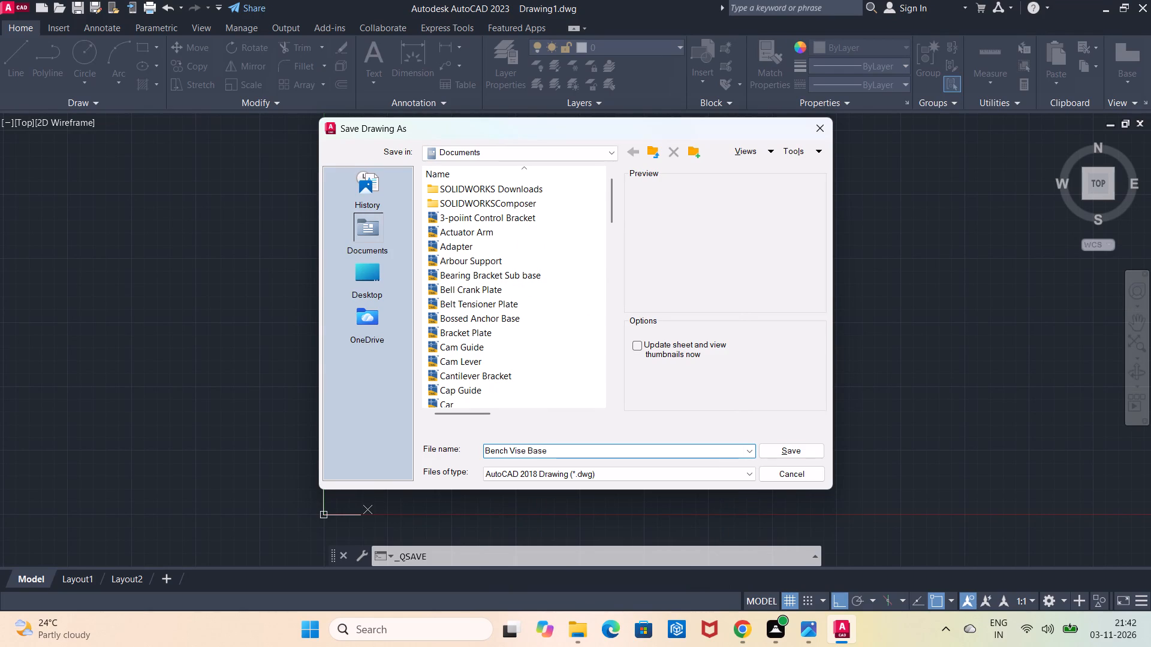
pyautogui.click(760, 452)
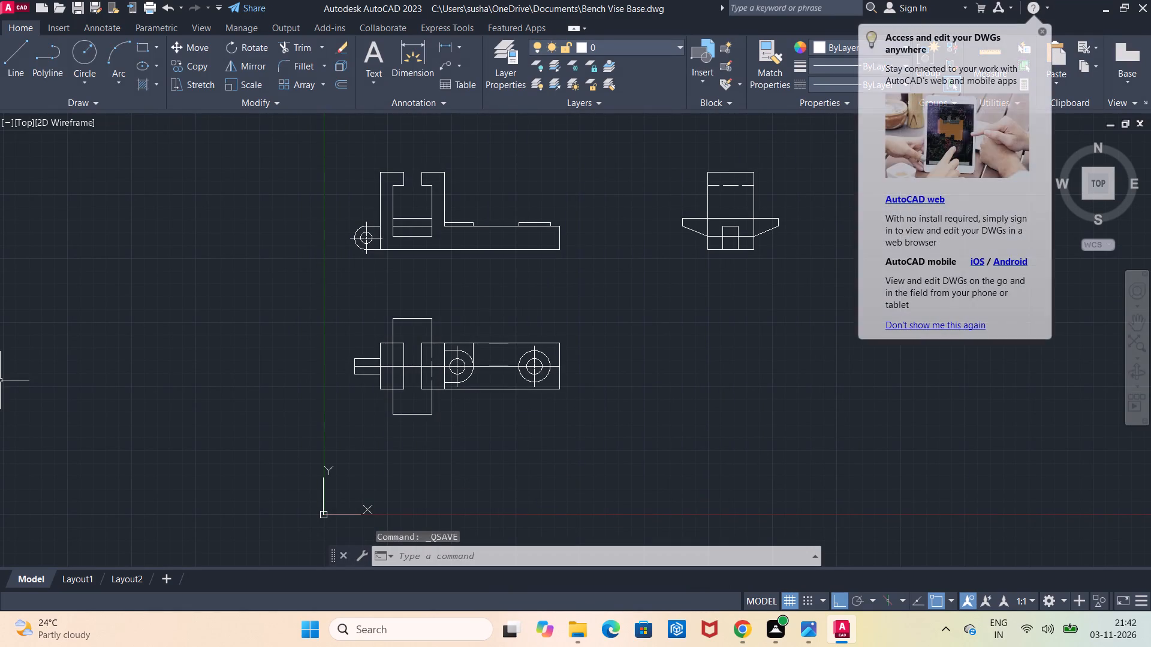
# Set up the plot with landscape orientation, a centred plot and ISO A4 (297.00 x 210.00 MM) paper.
pyautogui.click(158, 10)
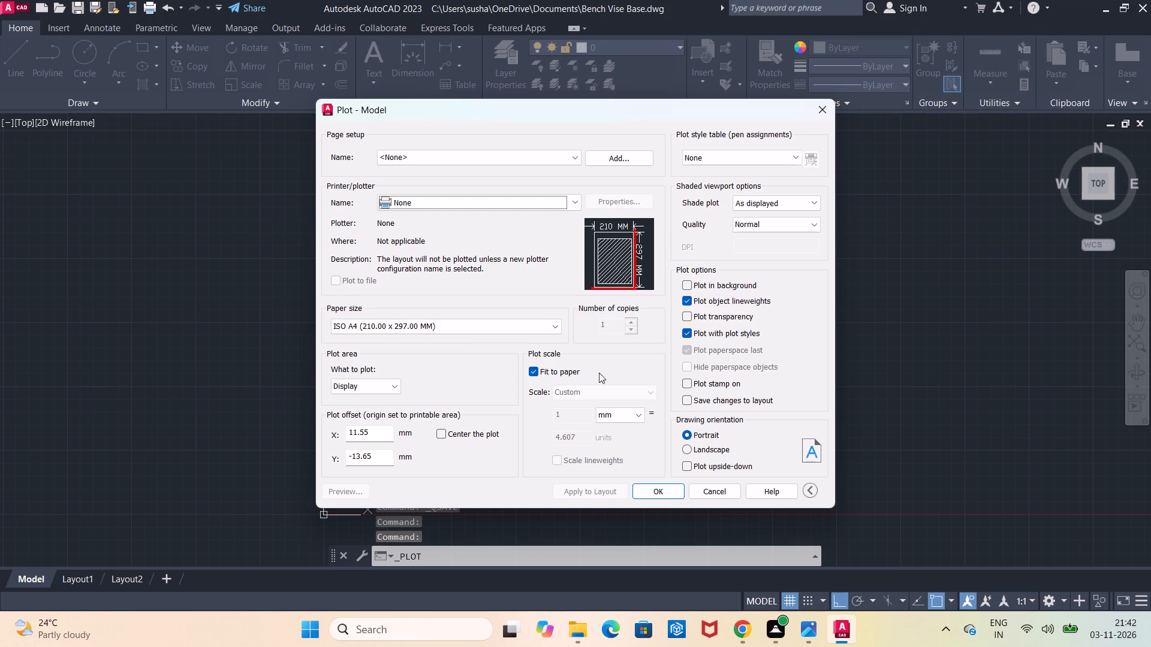
pyautogui.click(710, 449)
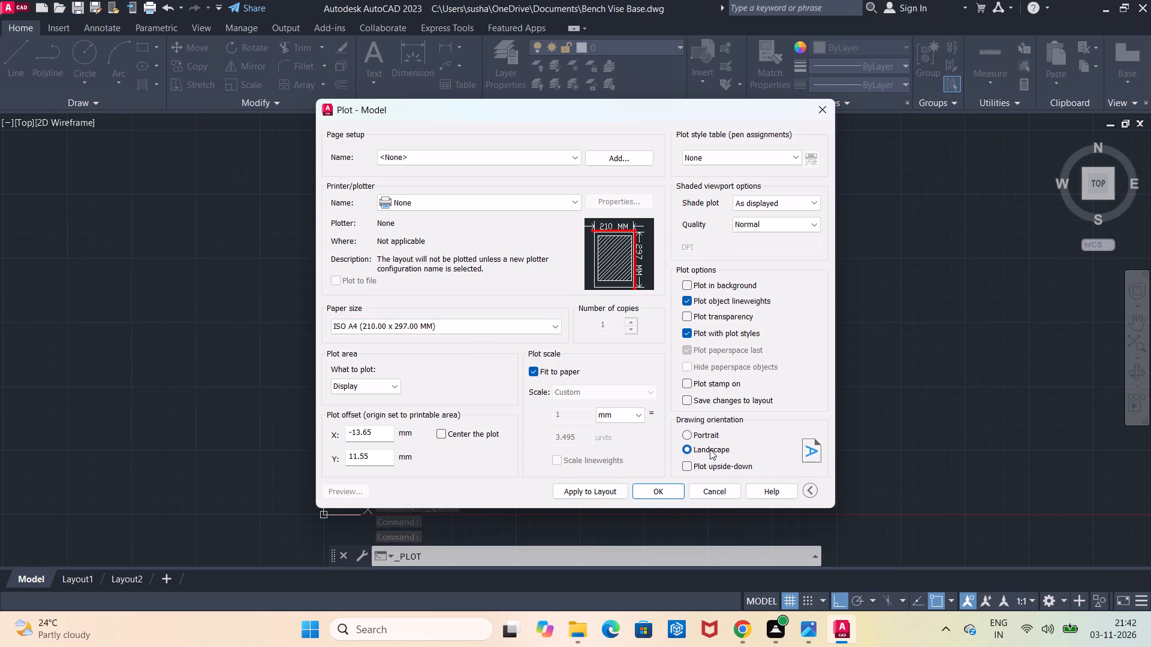
pyautogui.click(492, 430)
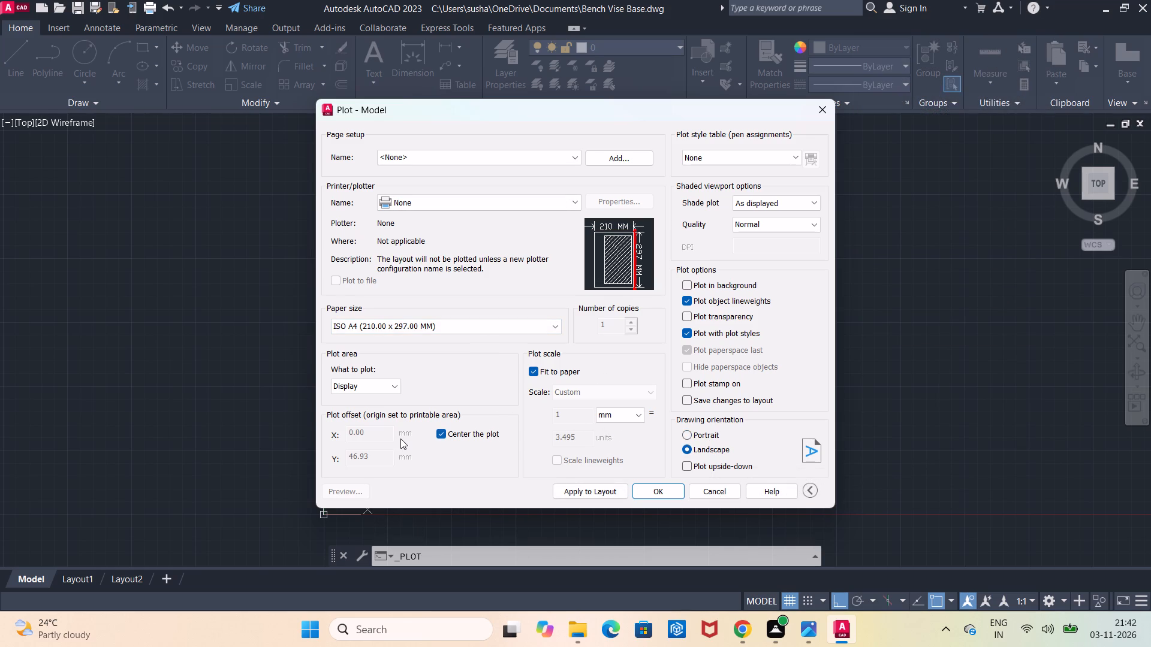
pyautogui.click(466, 329)
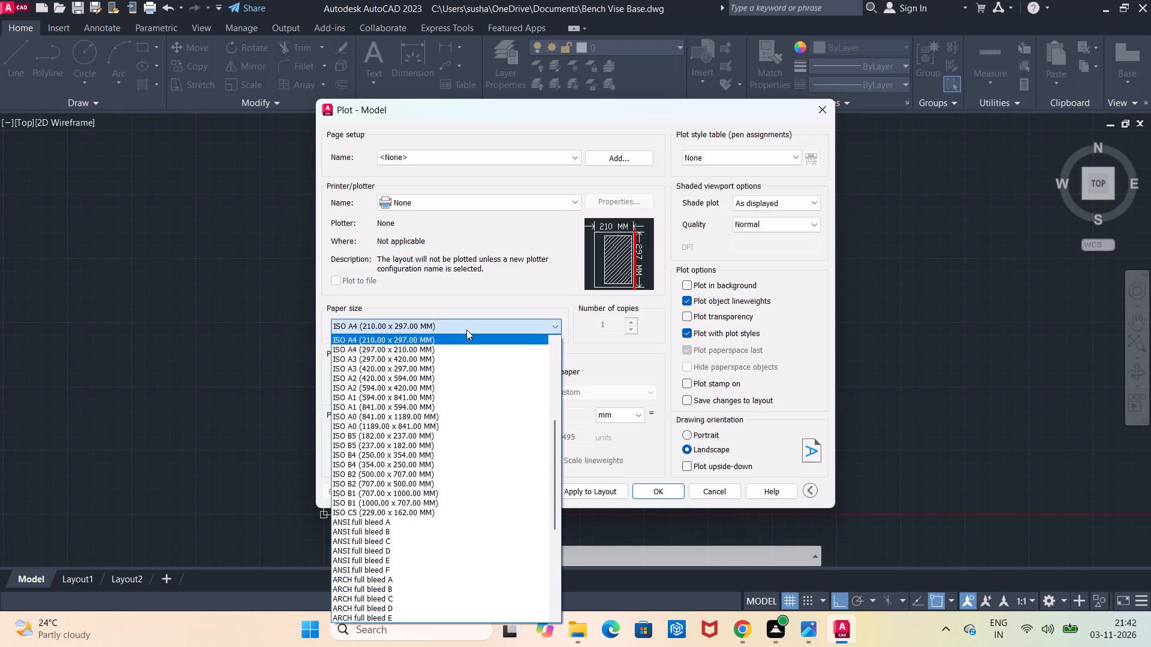
pyautogui.click(466, 347)
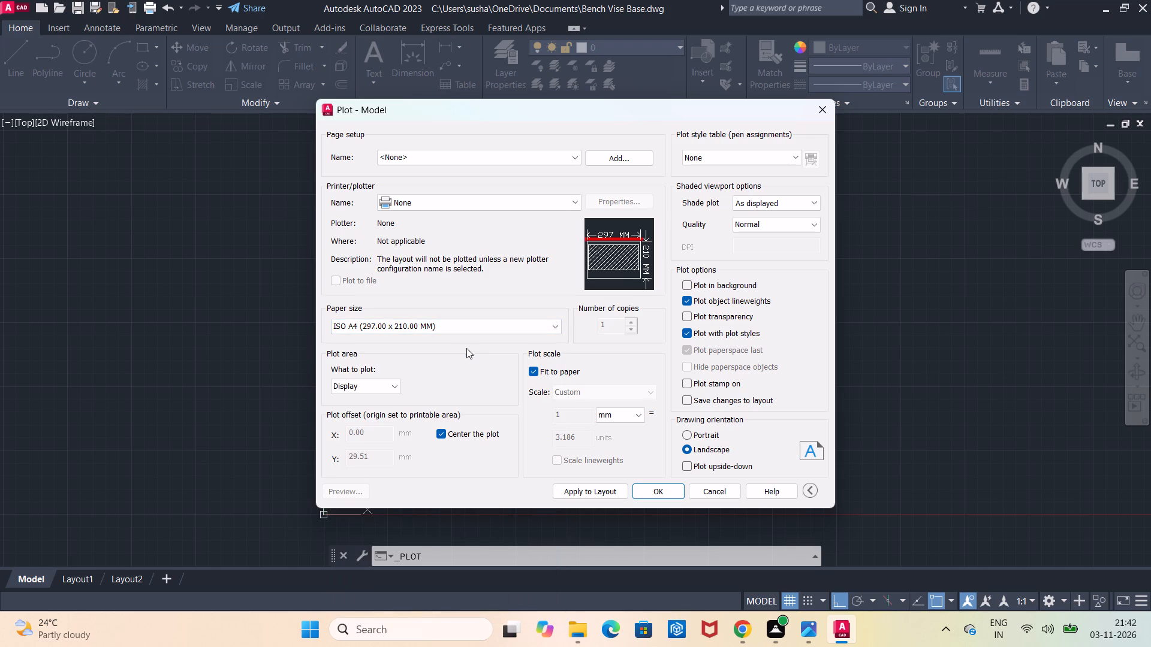
# Set the plot area to a window enclosing the front, side and top views.
pyautogui.click(366, 384)
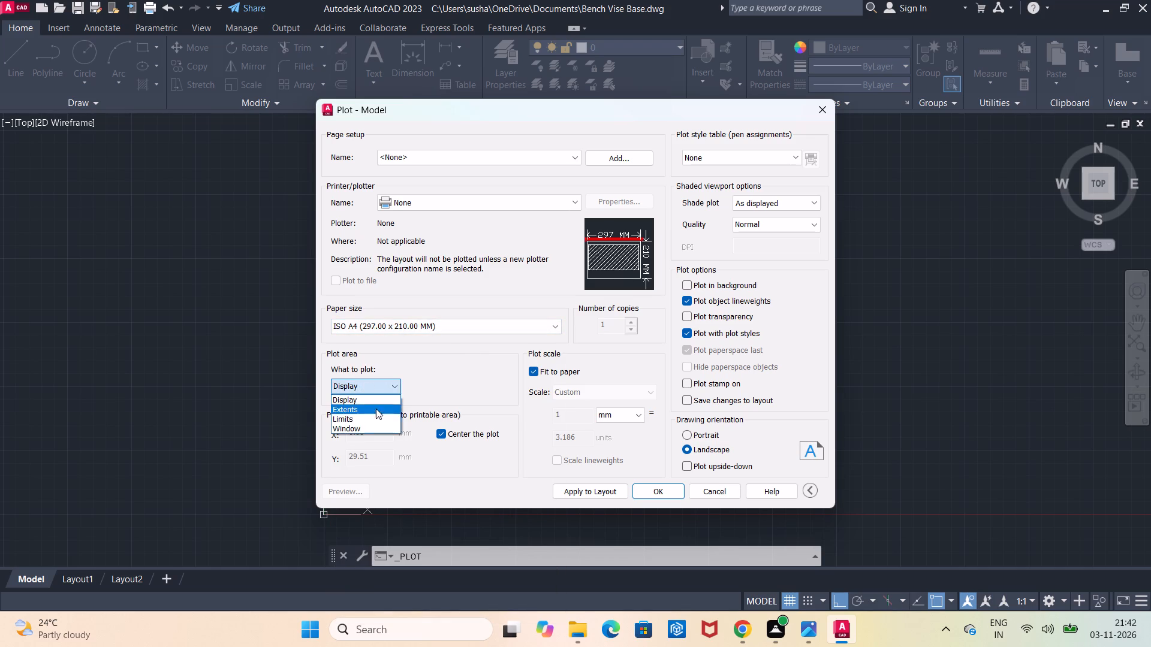
pyautogui.click(382, 427)
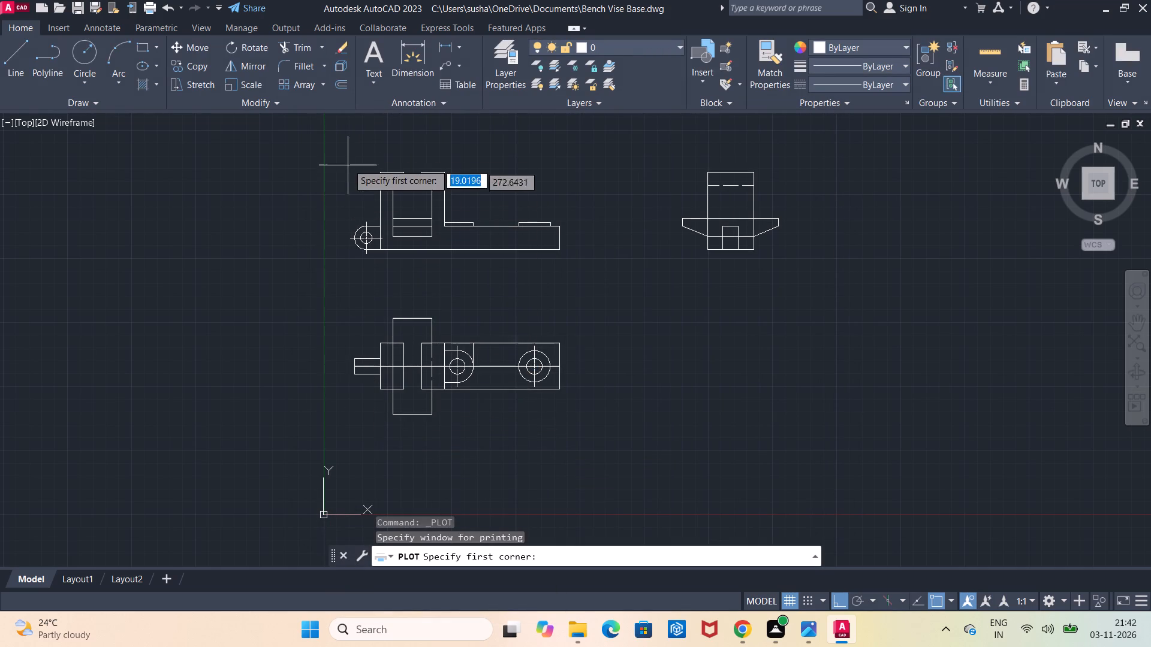
pyautogui.click(345, 119)
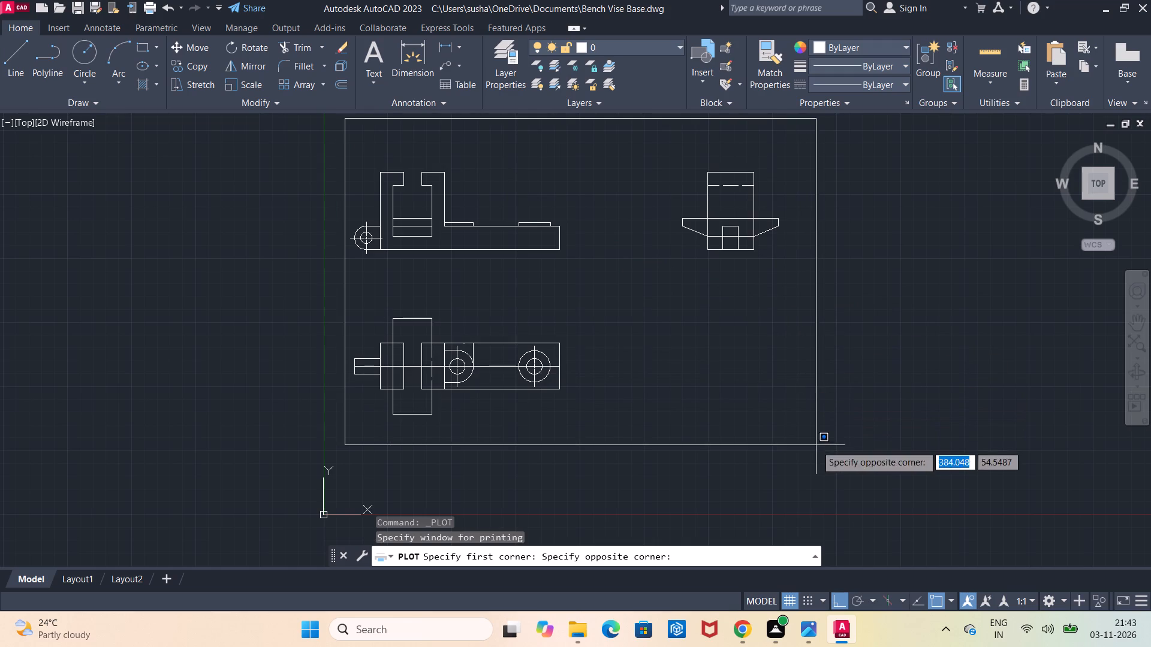
pyautogui.click(816, 445)
# Plot with the DWG To PDF.pc3 plotter and save the output as Bench Vise Base-Model.pdf in Documents.
pyautogui.click(502, 201)
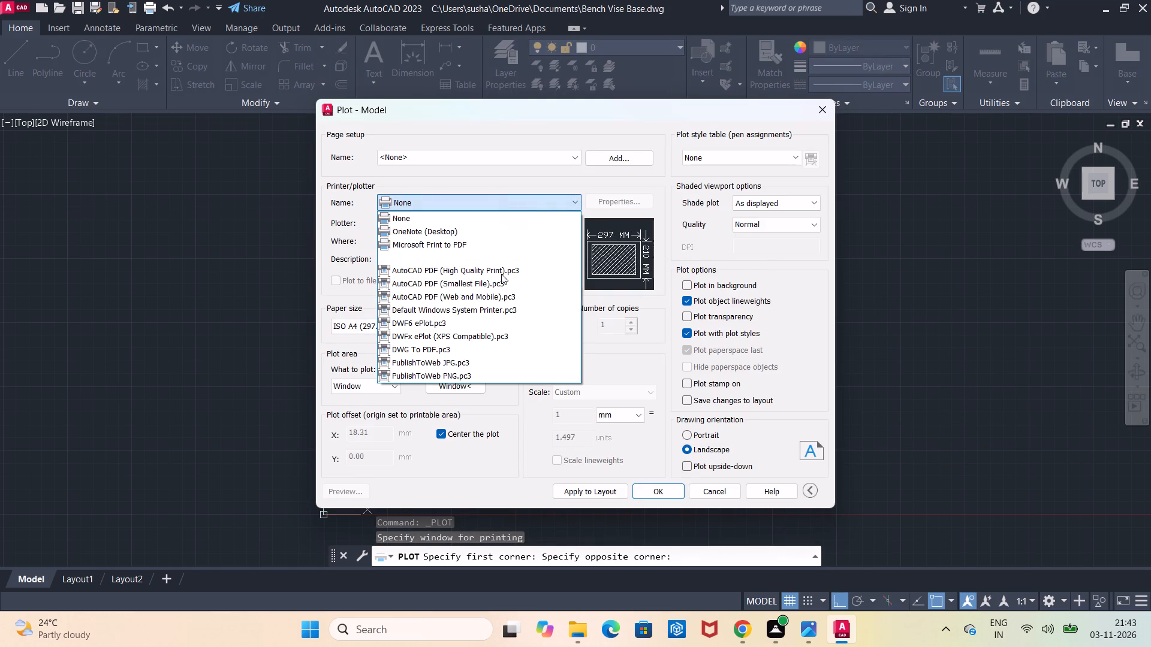
pyautogui.click(485, 352)
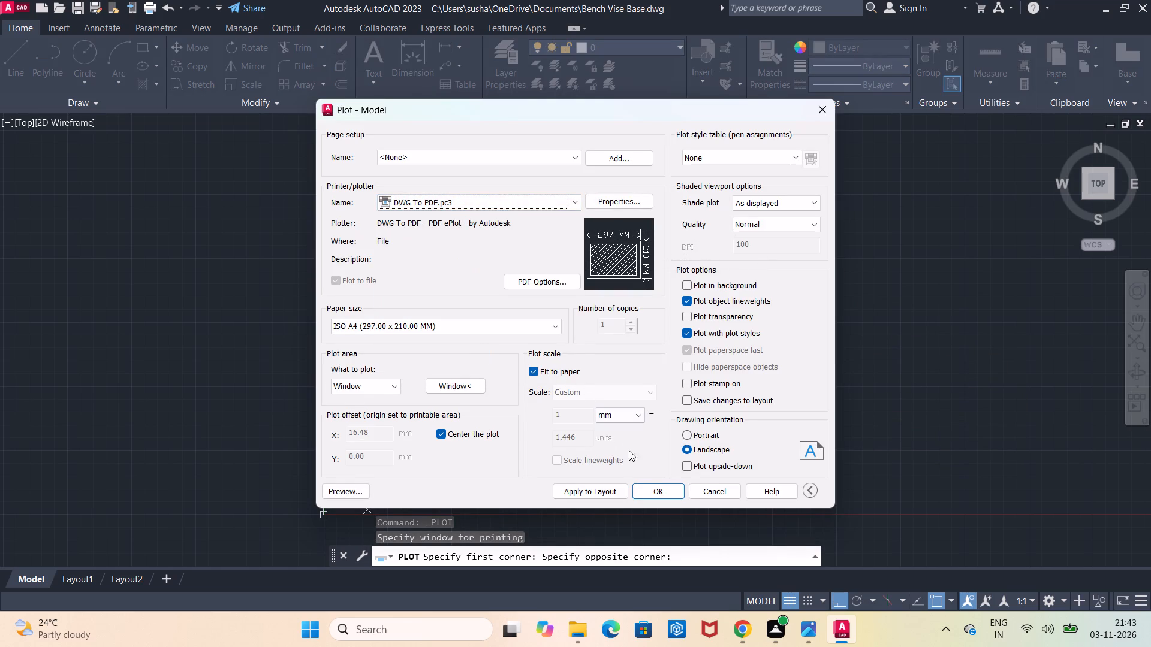
pyautogui.click(651, 489)
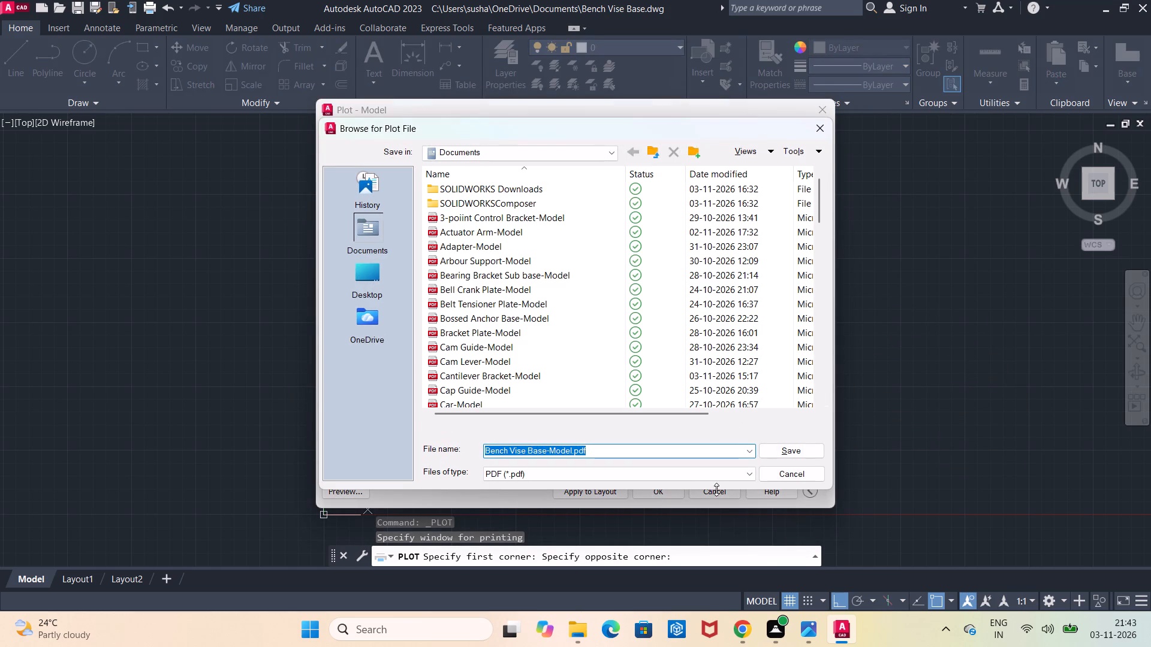
pyautogui.click(793, 448)
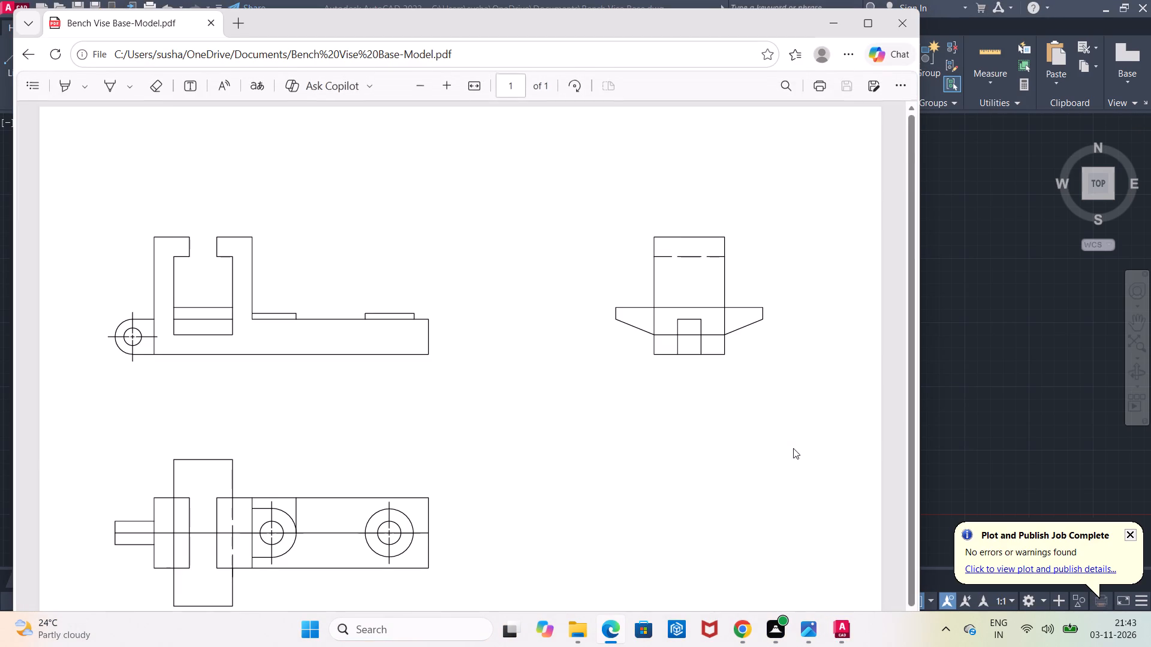
# Check the three views in the plotted PDF and close the PDF viewer.
pyautogui.scroll(-1, 793, 448)
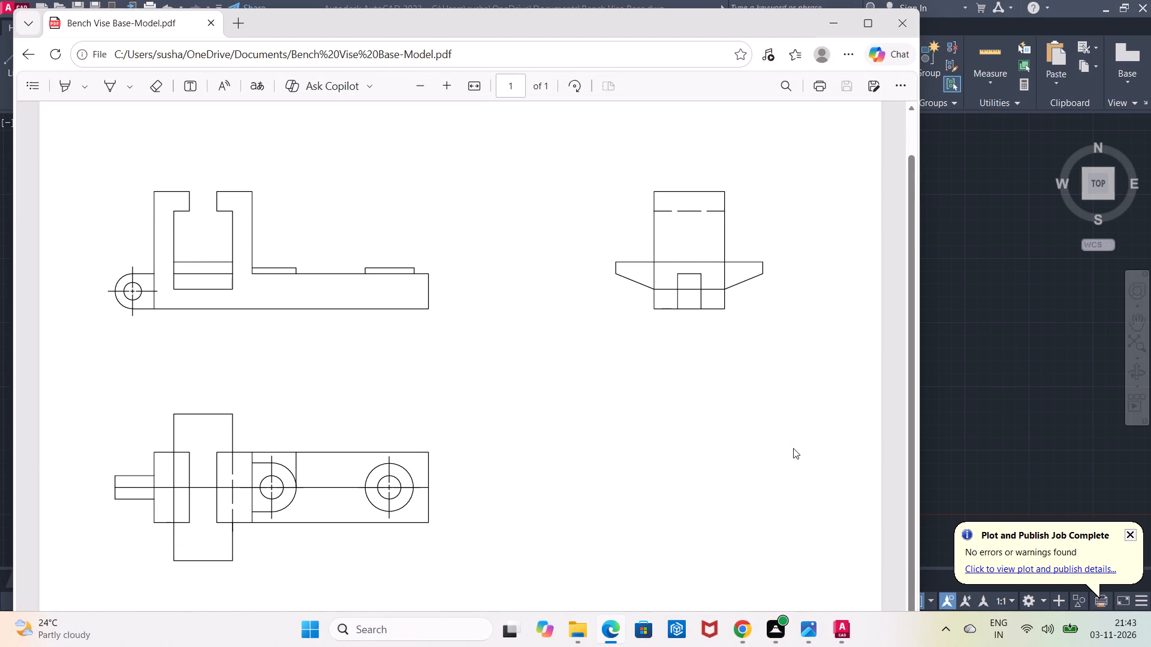
pyautogui.click(907, 29)
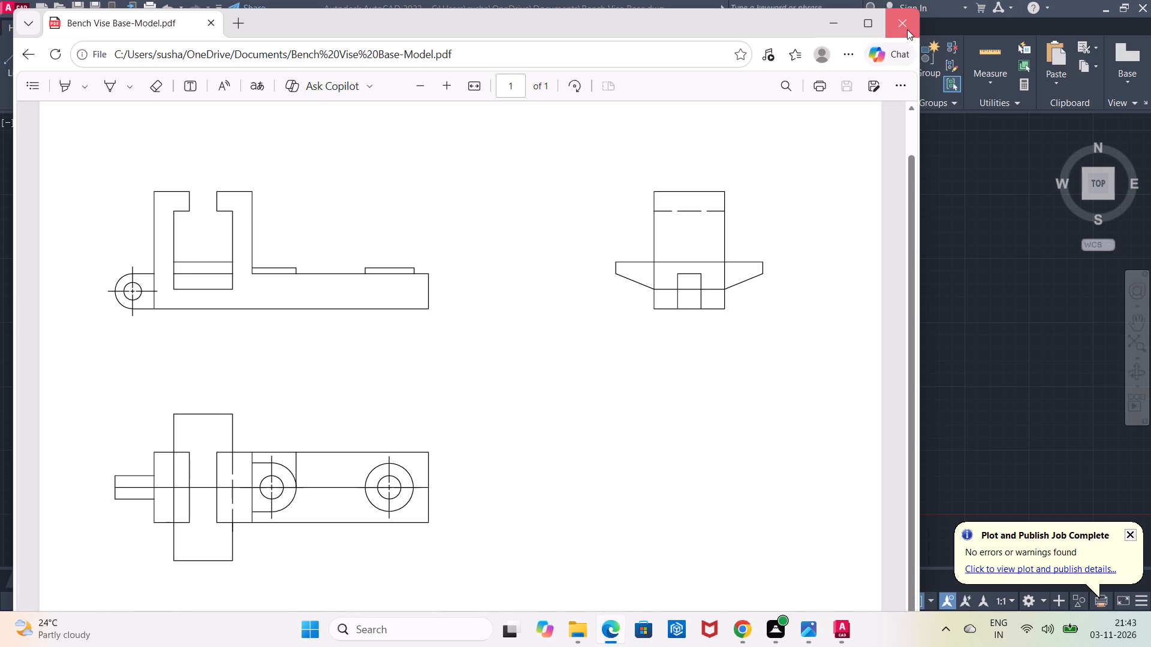
# Quit AutoCAD and answer the closing prompt.
pyautogui.click(1144, 10)
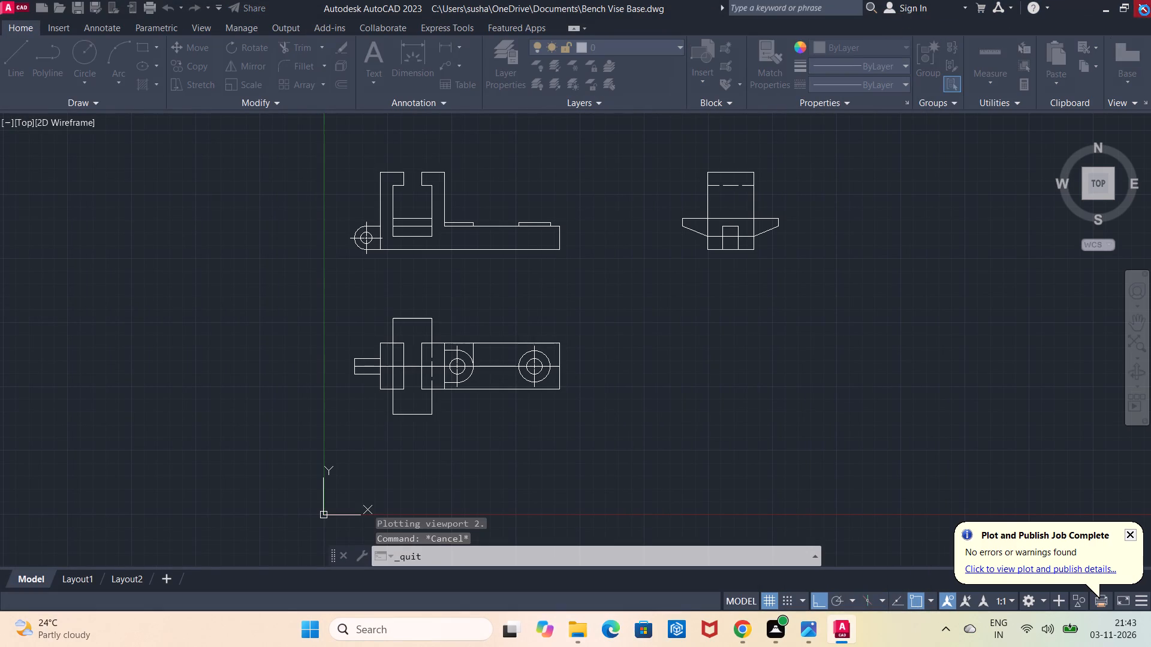
pyautogui.click(538, 347)
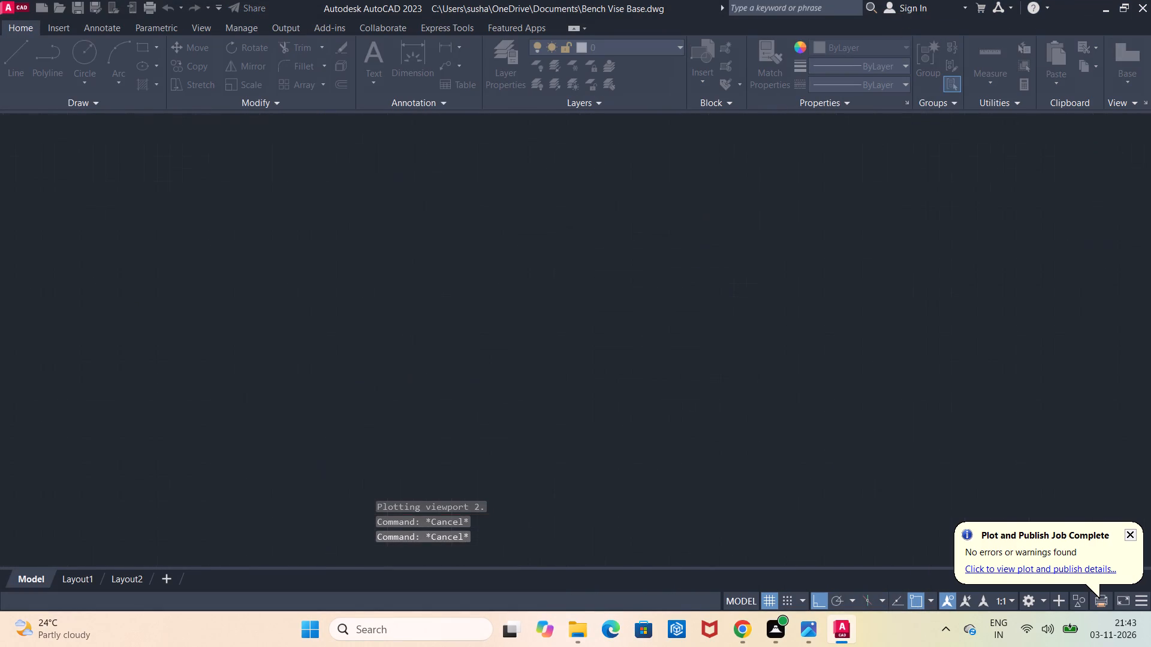